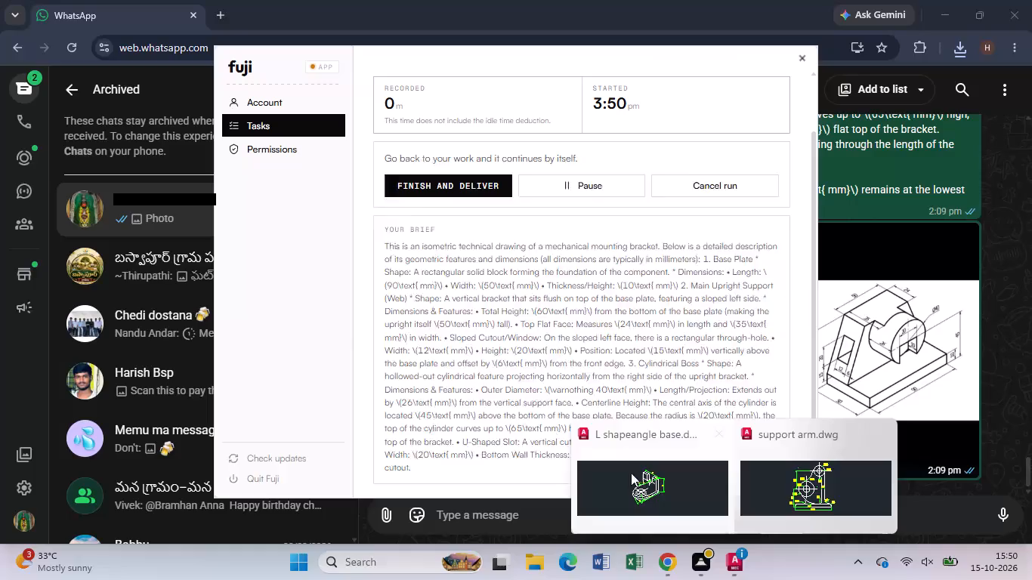
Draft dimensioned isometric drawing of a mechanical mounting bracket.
Switch to AutoCAD and close the L shapeangle base drawing without saving its changes.
click(731, 561)
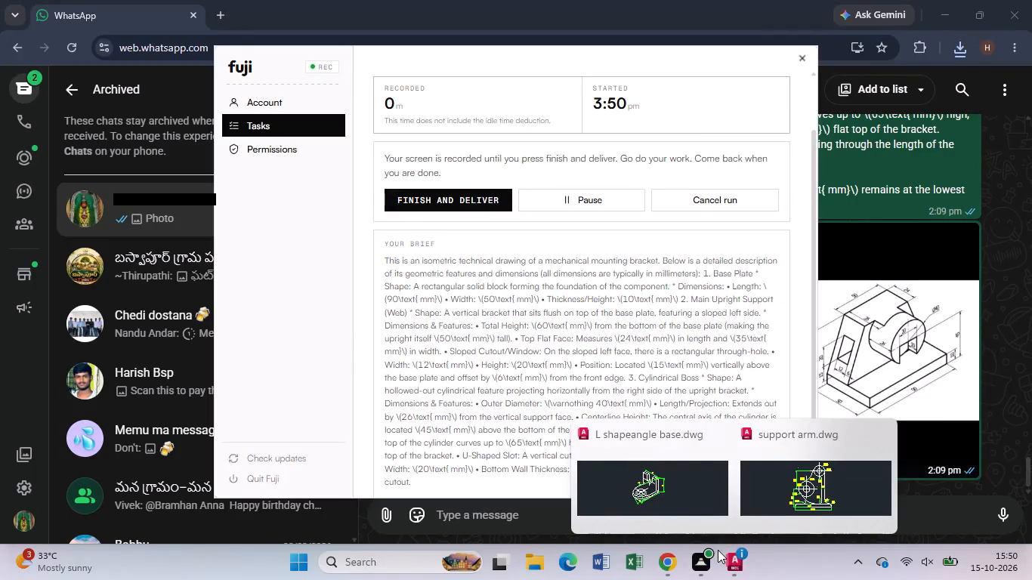
click(717, 513)
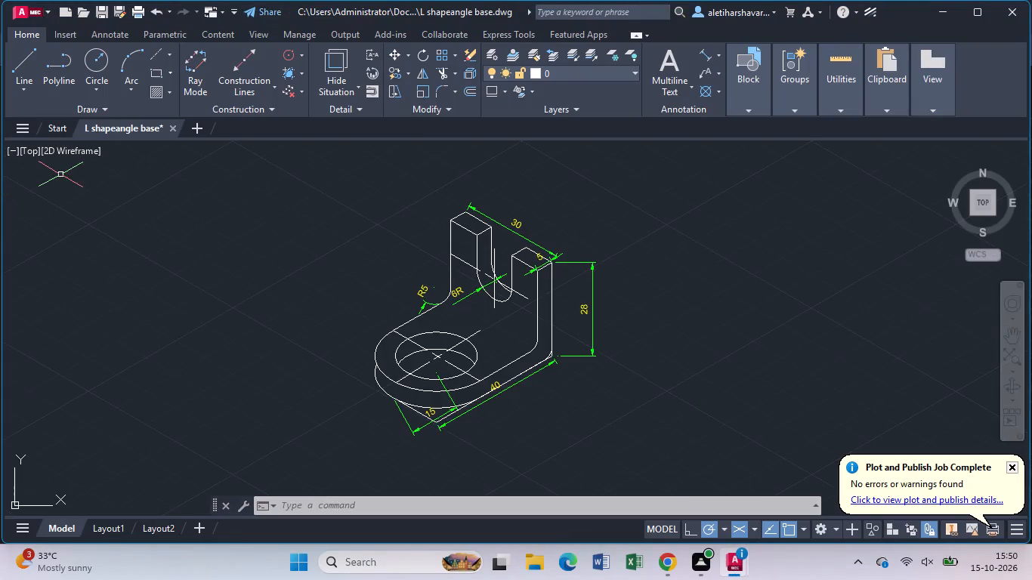
click(170, 128)
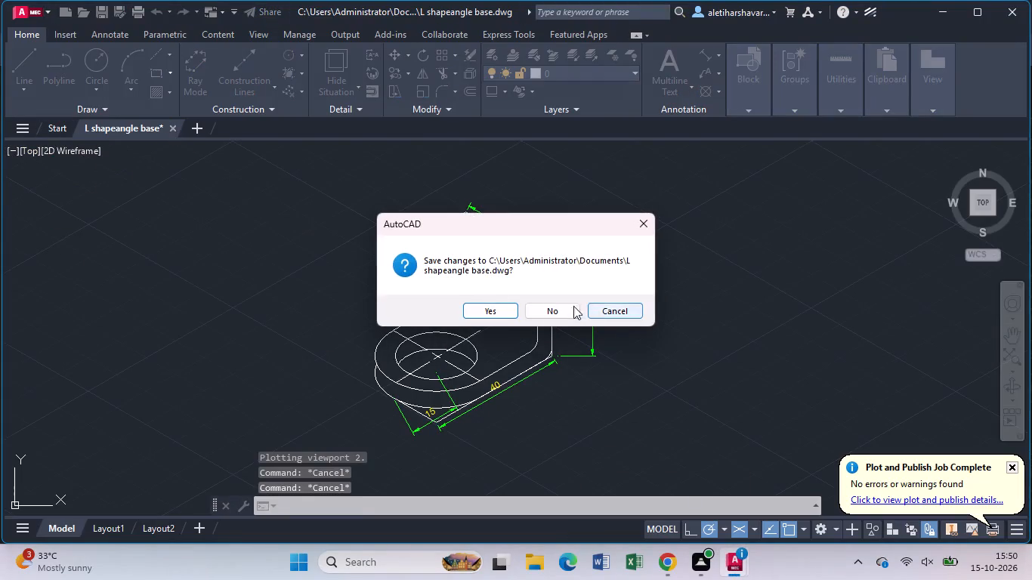
click(546, 307)
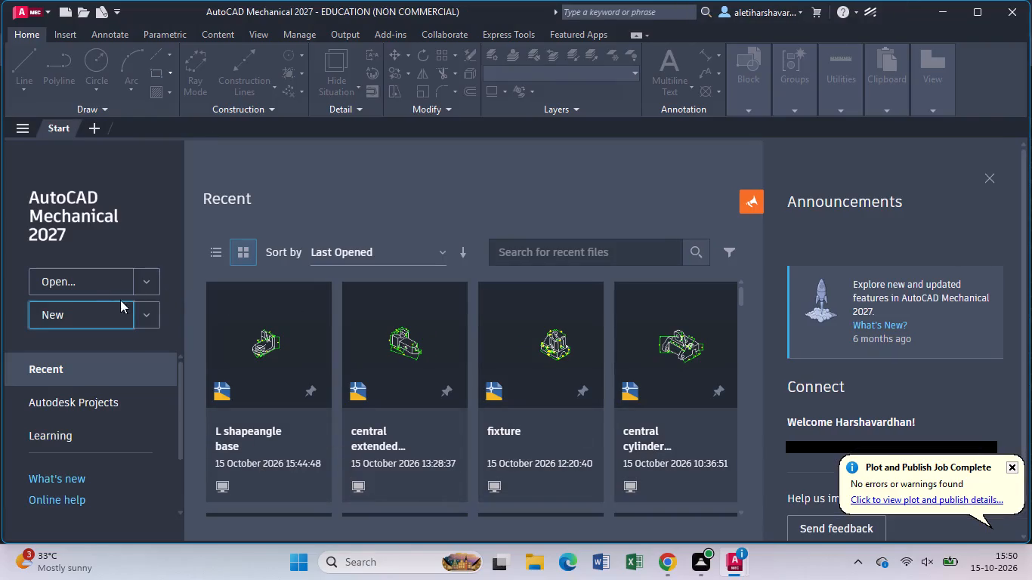
Create a new blank drawing.
click(102, 308)
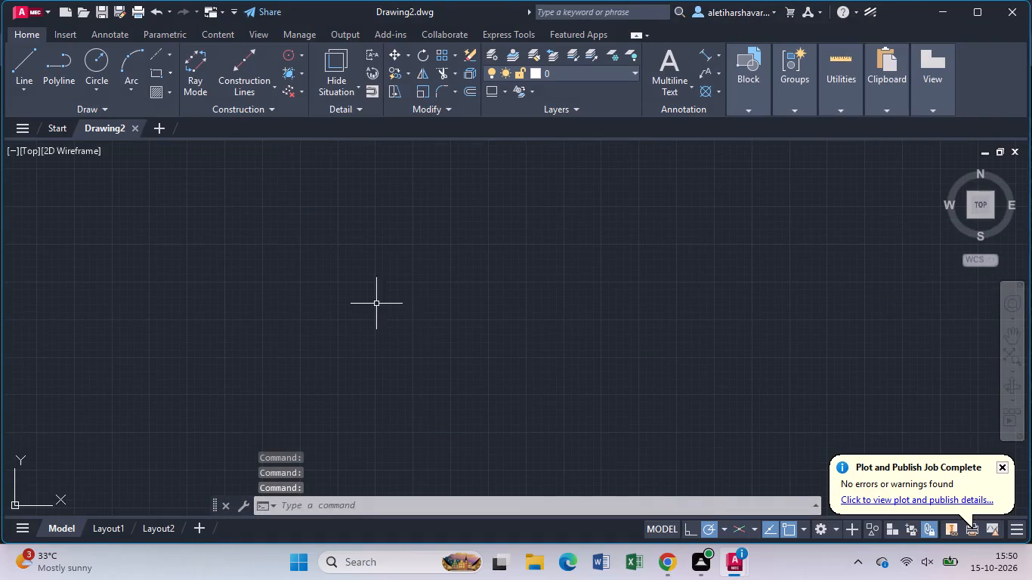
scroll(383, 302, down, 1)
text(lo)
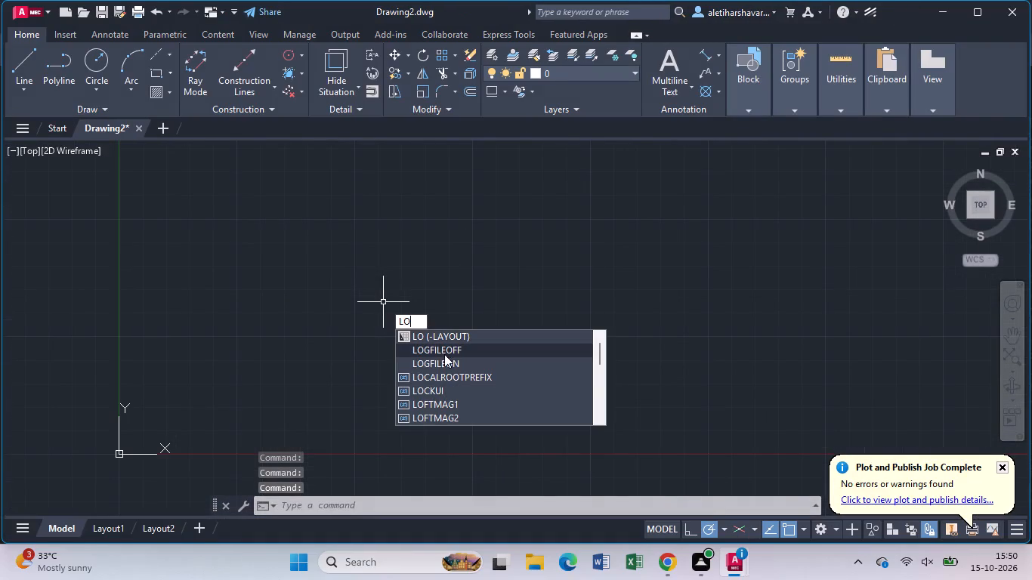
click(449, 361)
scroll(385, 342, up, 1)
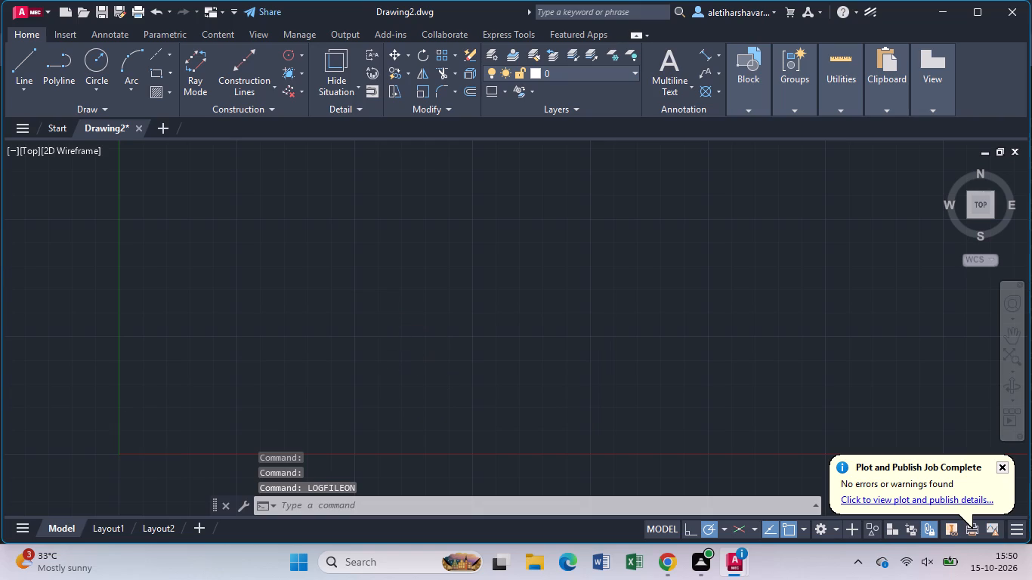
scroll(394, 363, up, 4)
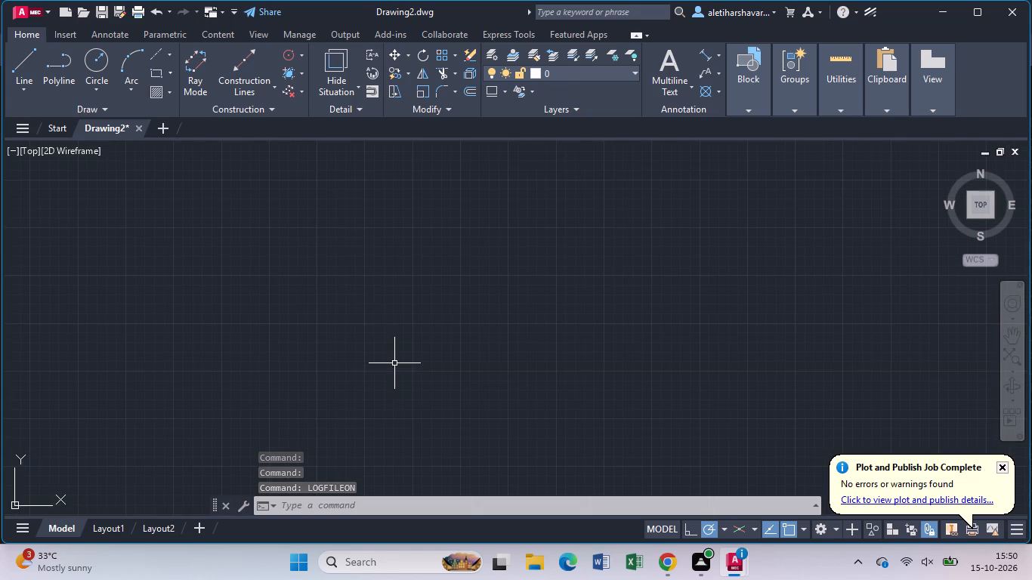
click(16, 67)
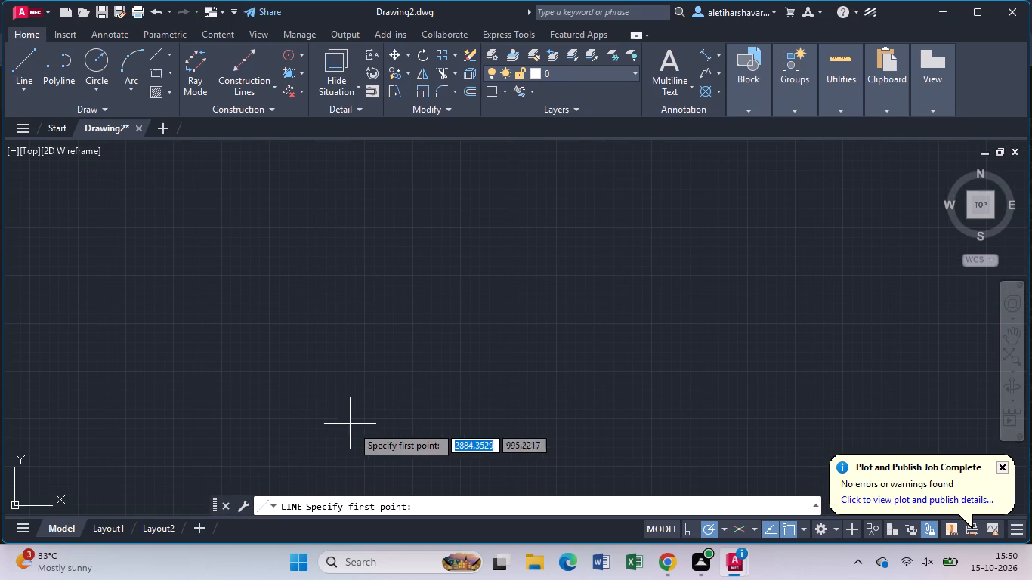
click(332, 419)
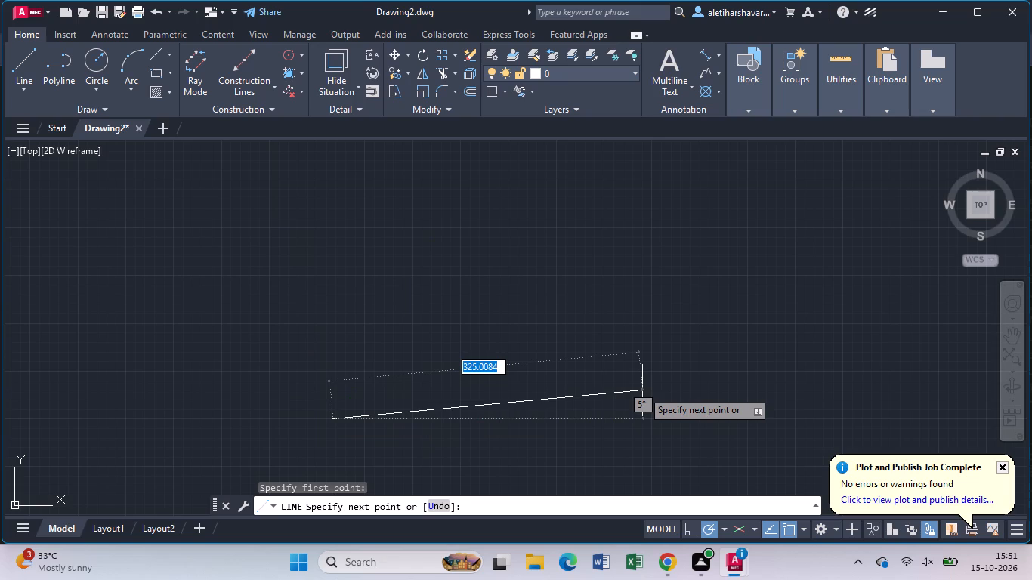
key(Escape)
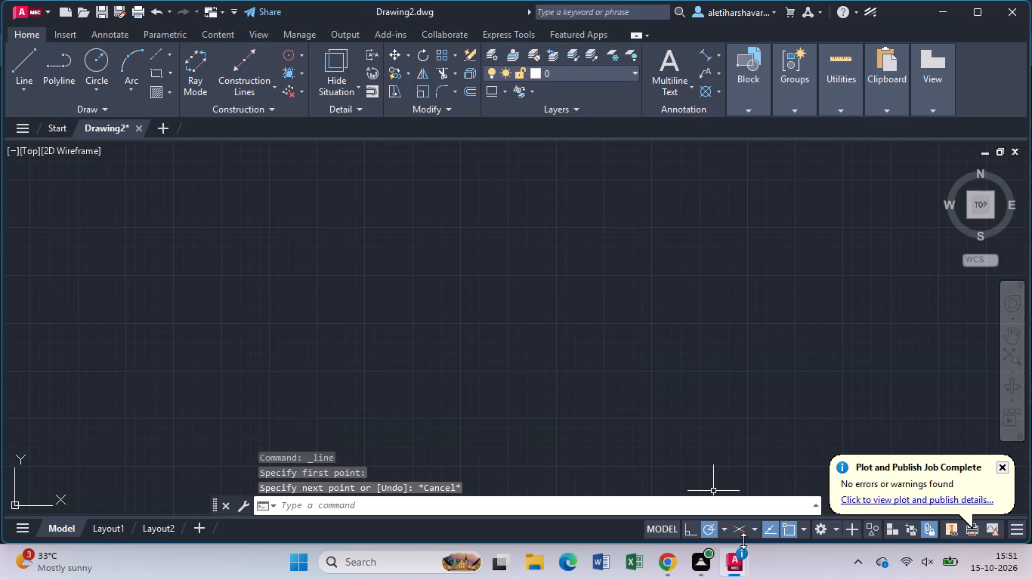
Turn on isometric drafting with the top isoplane.
click(738, 531)
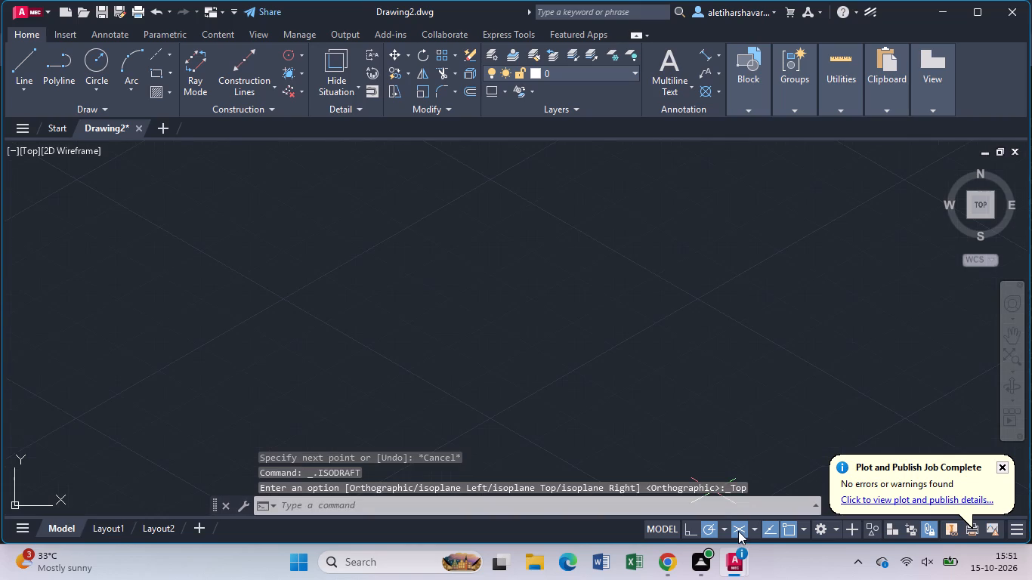
Draw three connected lines of the base plate's long side face: 90 mm at 30°, 10 mm straight down, and 90 mm back at 210°.
click(28, 63)
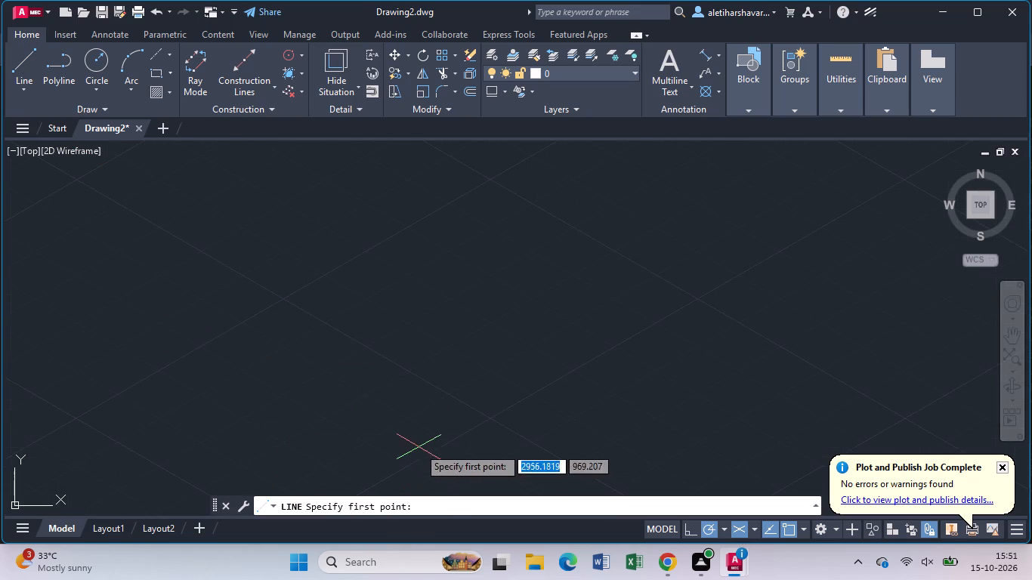
click(402, 444)
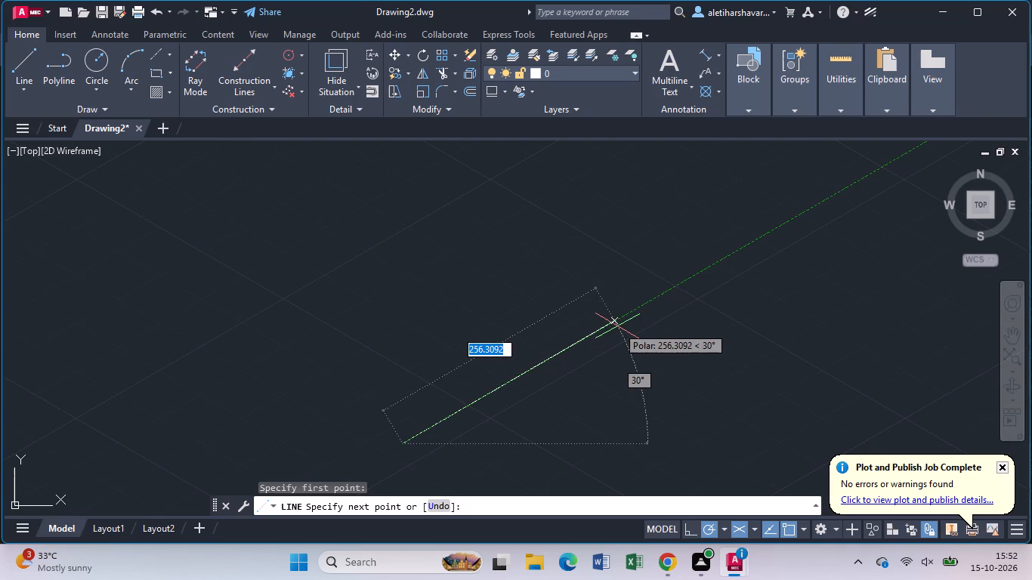
text(90)
key(Return)
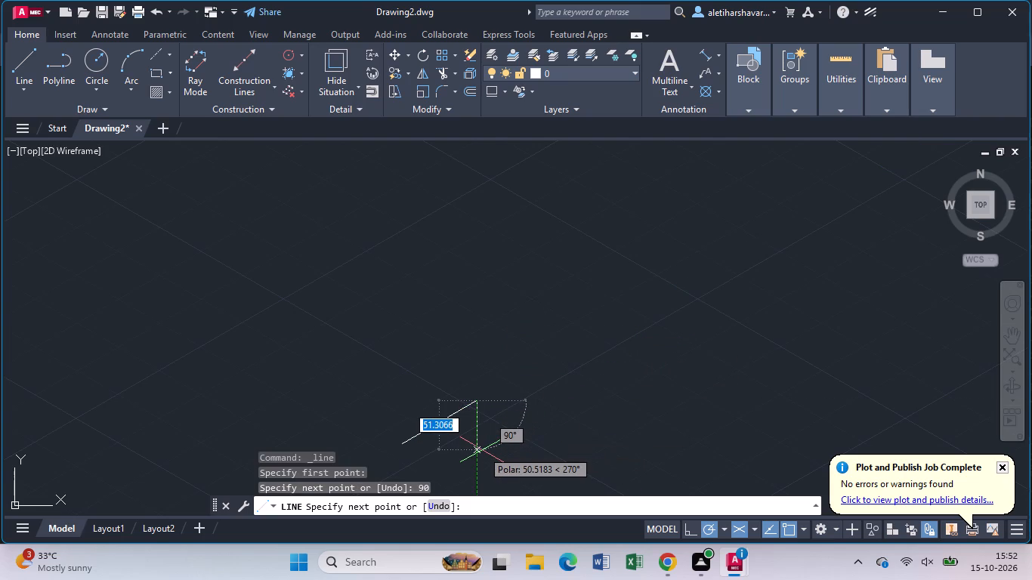
key(1)
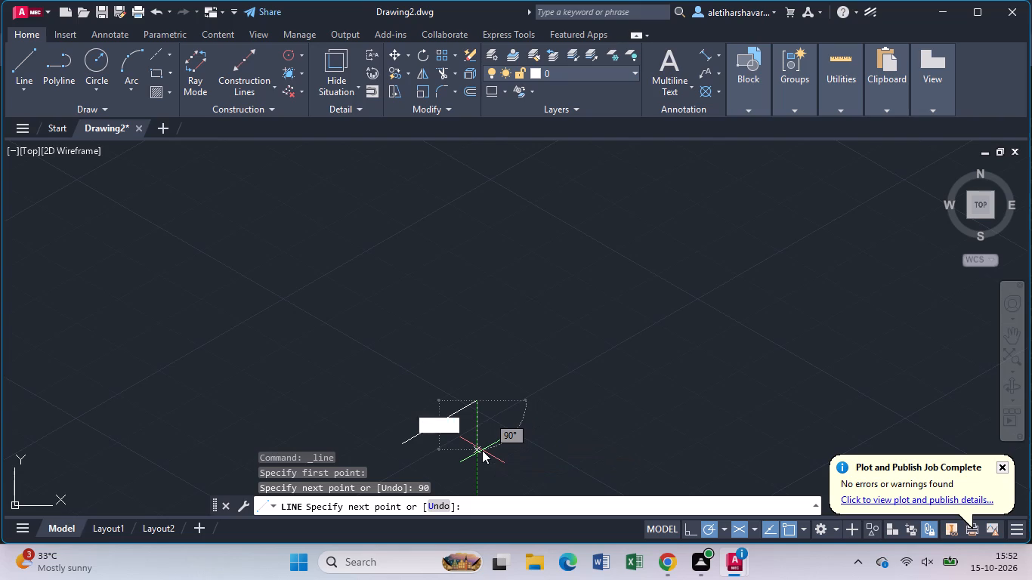
key(0)
key(Return)
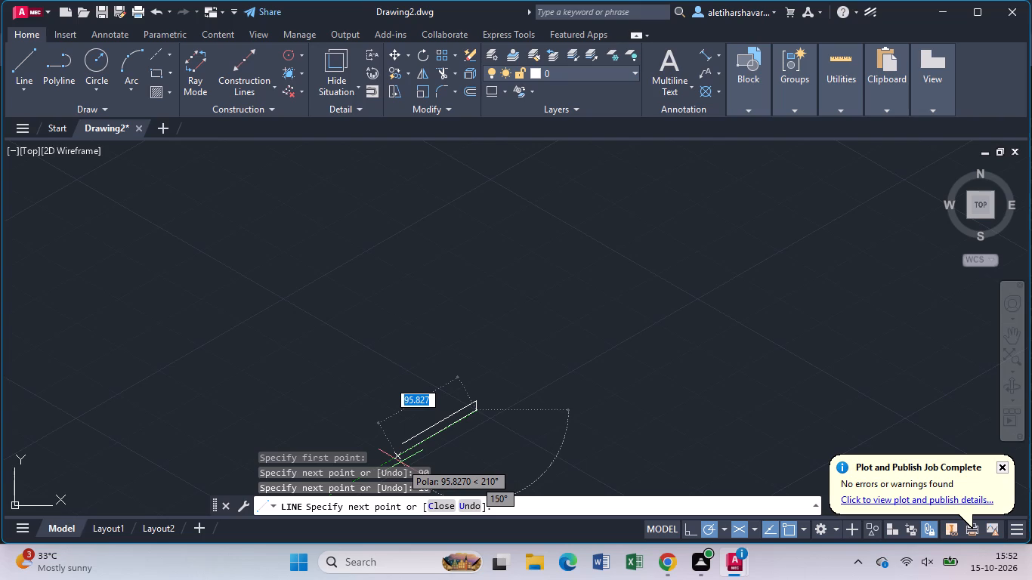
text(90)
key(Return)
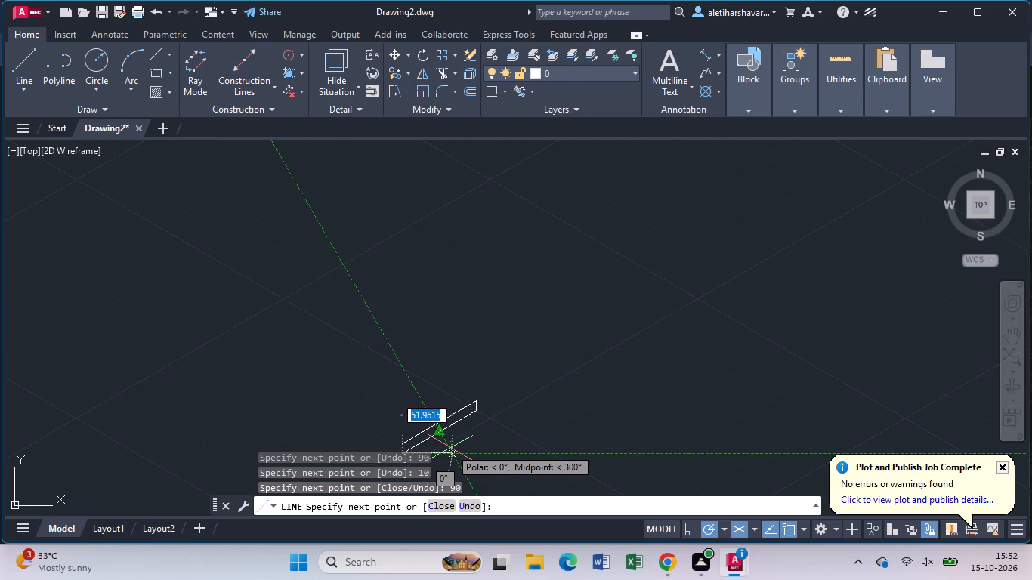
key(Escape)
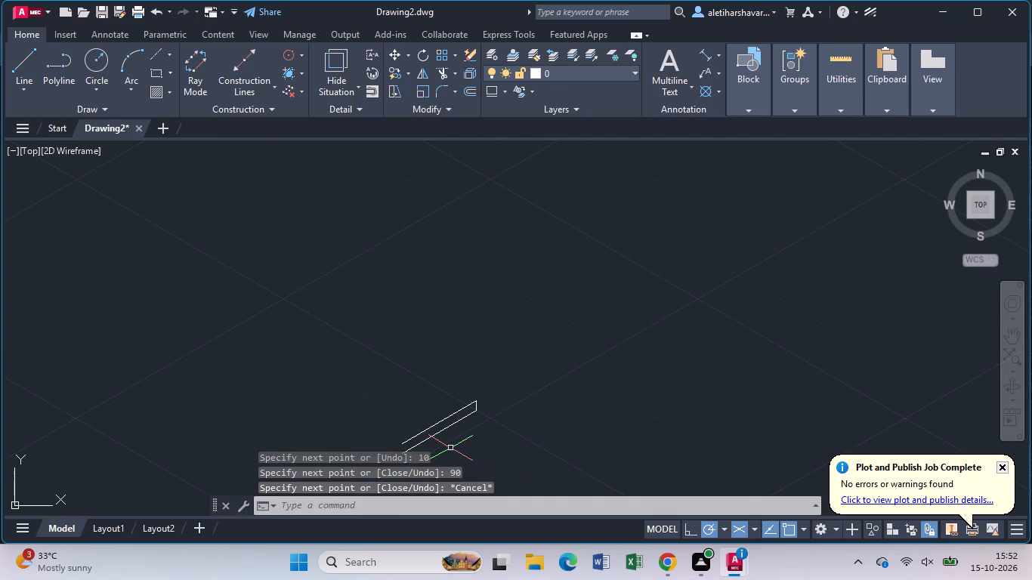
Draw a vertical line down from the open end of the upper 90 mm edge, slightly past the lower 90 mm edge.
middle_drag(449, 448, 436, 316)
scroll(436, 316, up, 2)
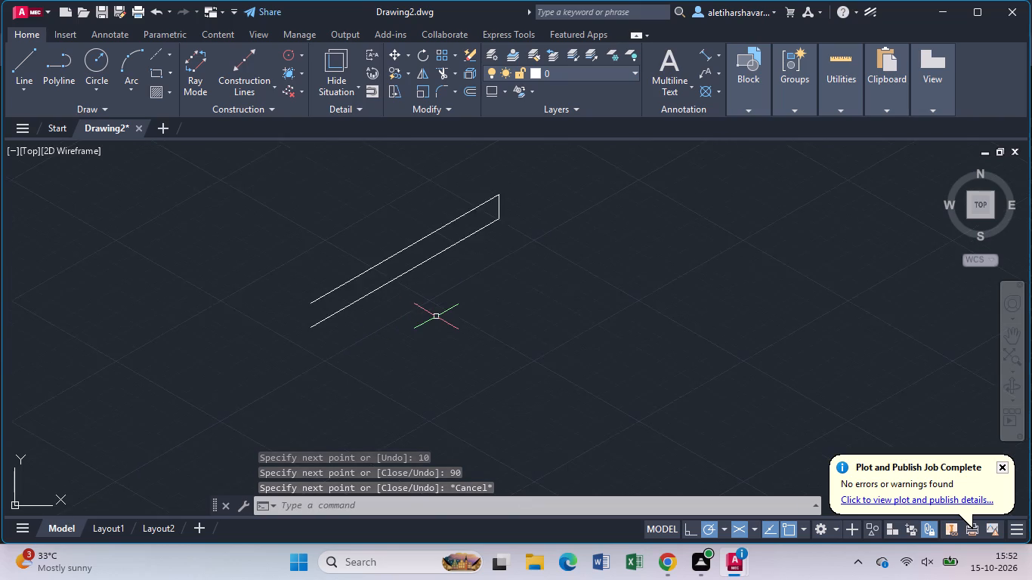
scroll(436, 316, up, 1)
middle_drag(496, 268, 523, 387)
key(l)
key(Return)
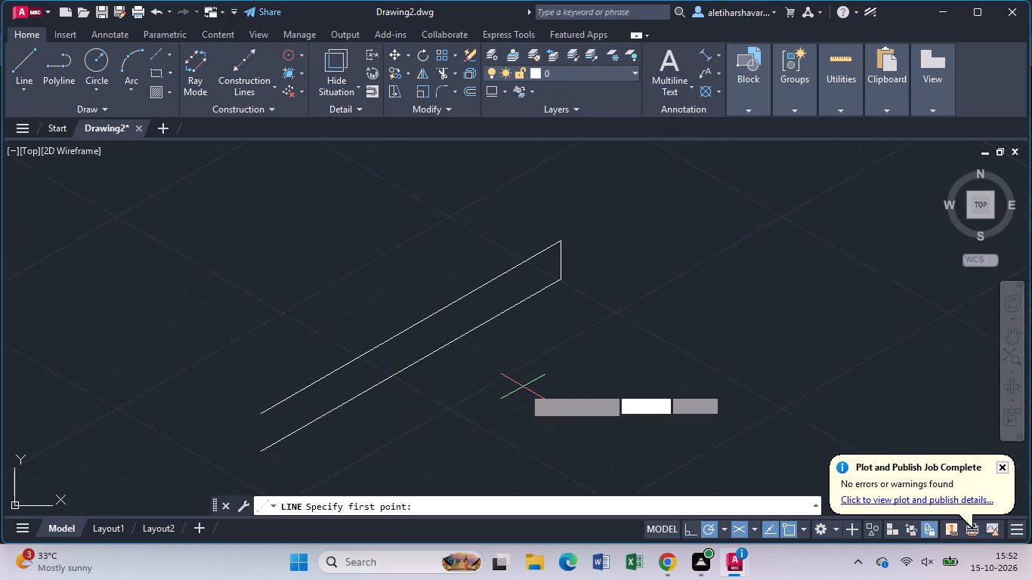
click(257, 418)
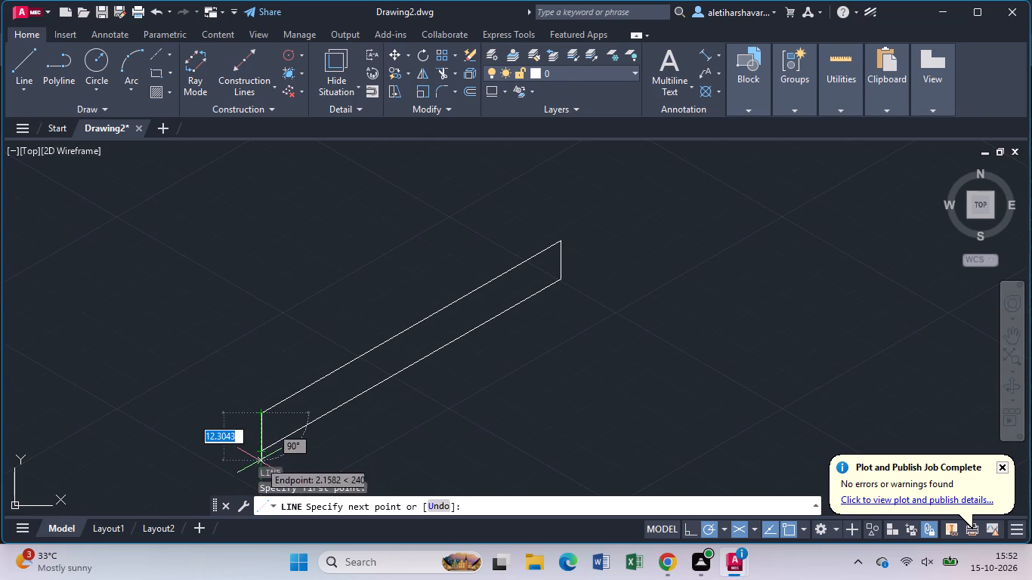
click(261, 466)
key(Escape)
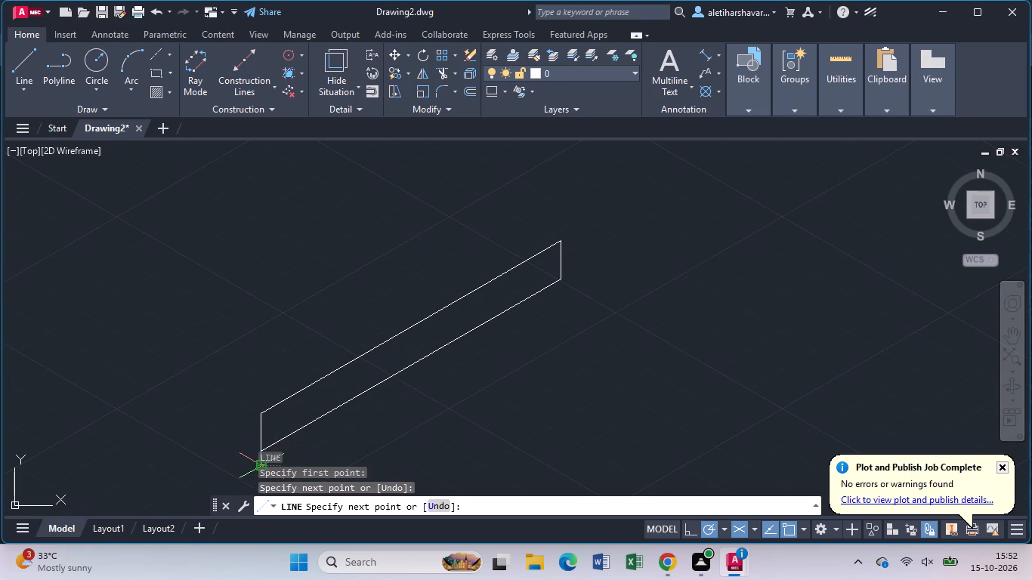
Trim the part of the vertical end line that extends below the lower 90 mm edge.
text(tr)
key(Return)
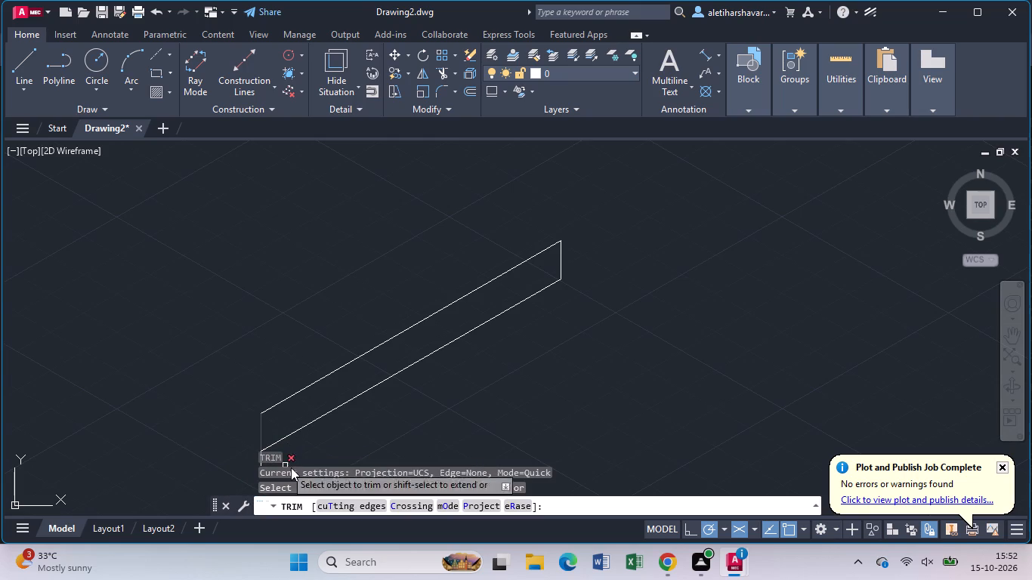
middle_drag(307, 449, 286, 406)
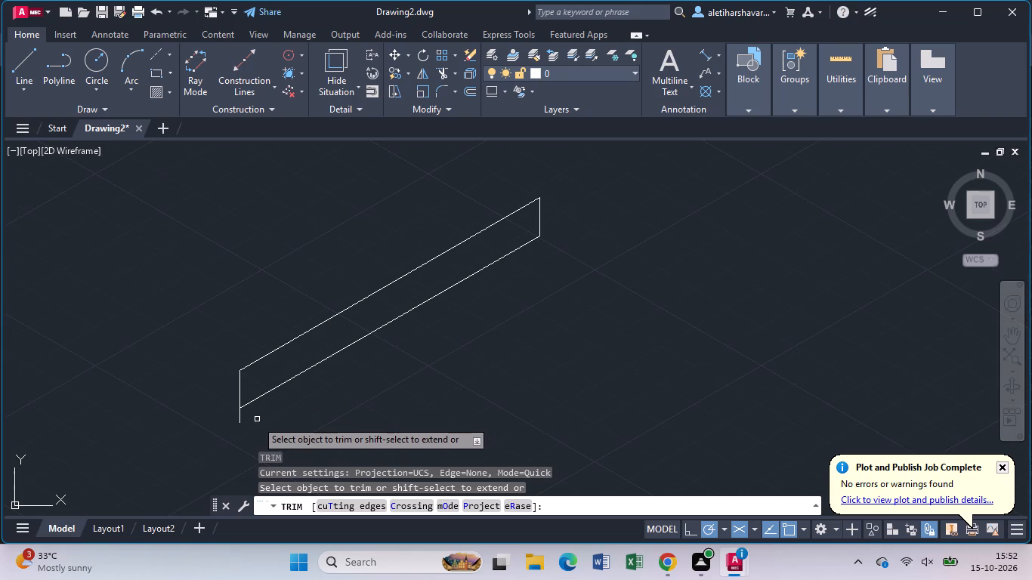
click(239, 420)
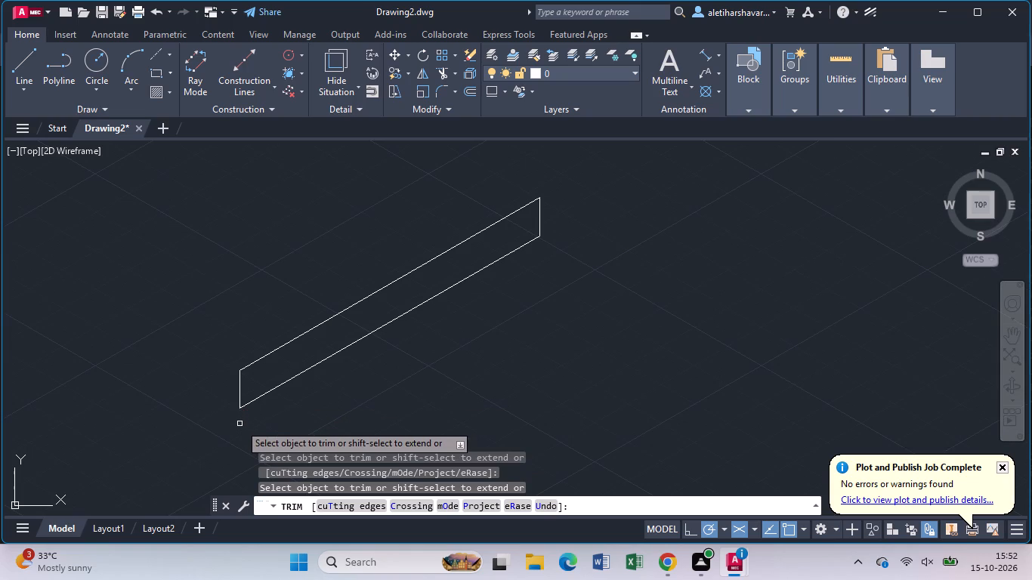
key(Escape)
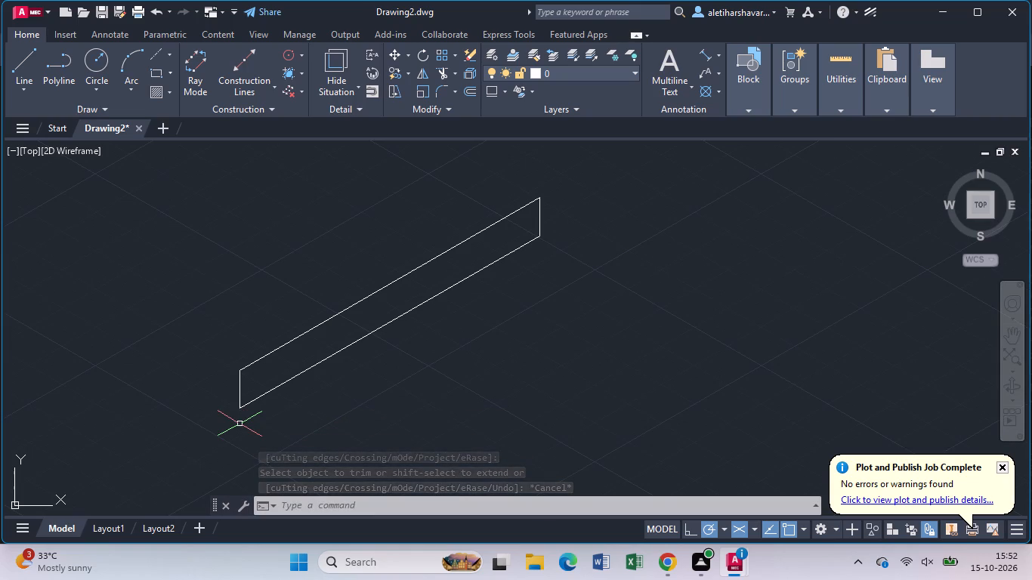
Draw the base plate's end face from the lower corner: 50 mm at 150°, 10 mm up, and back to the upper corner.
key(l)
key(Return)
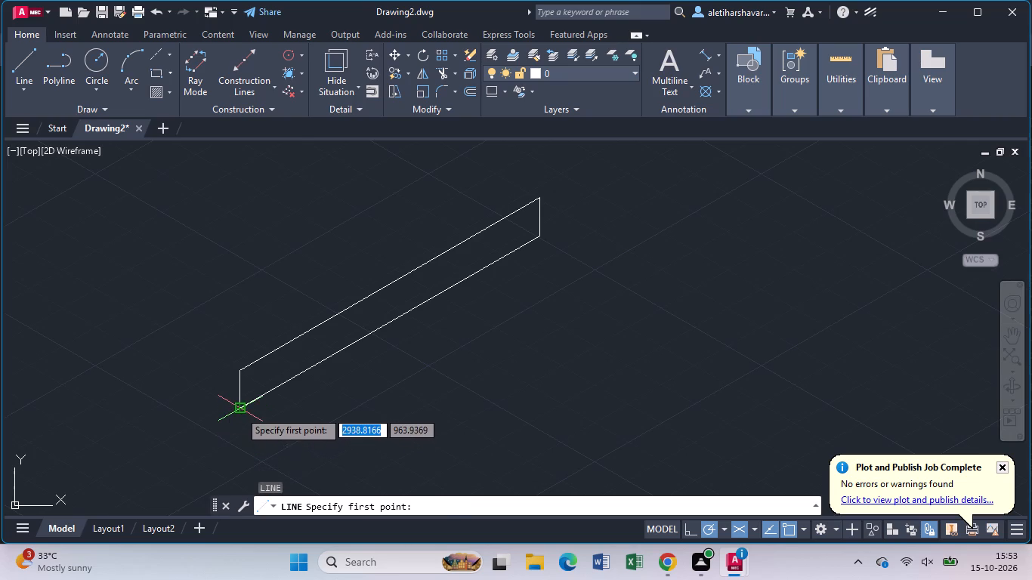
click(239, 411)
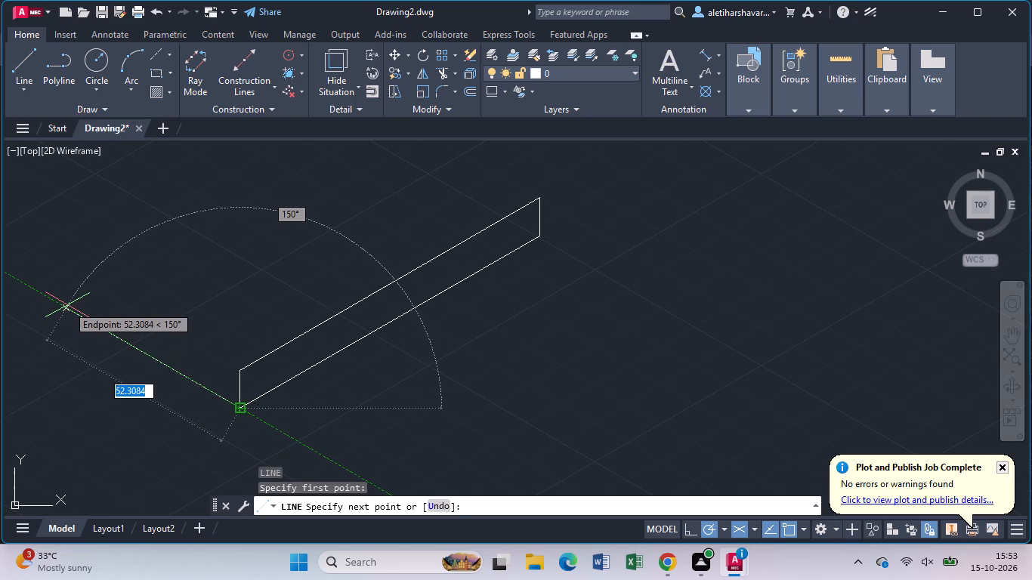
key(5)
key(0)
key(Return)
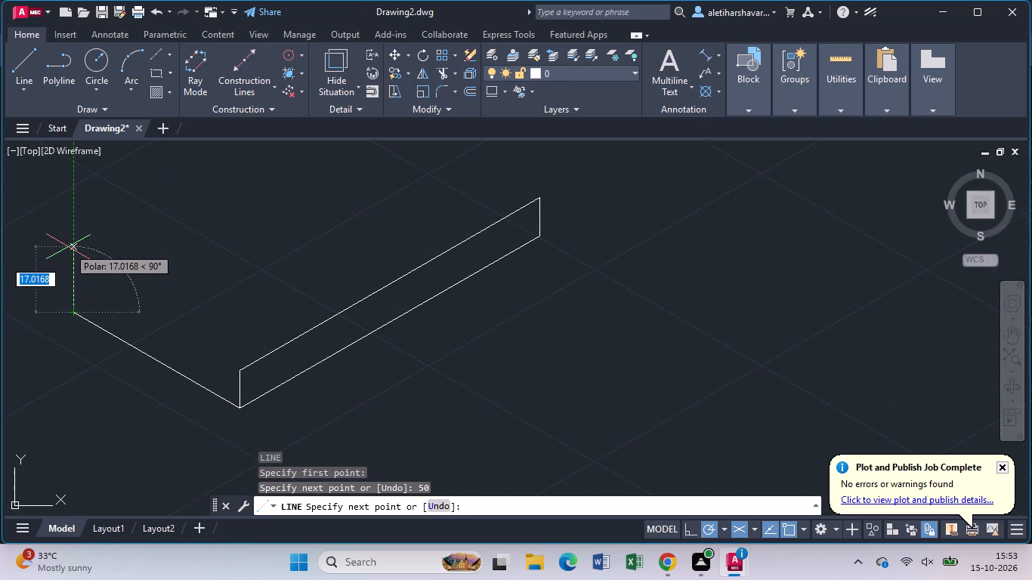
text(10)
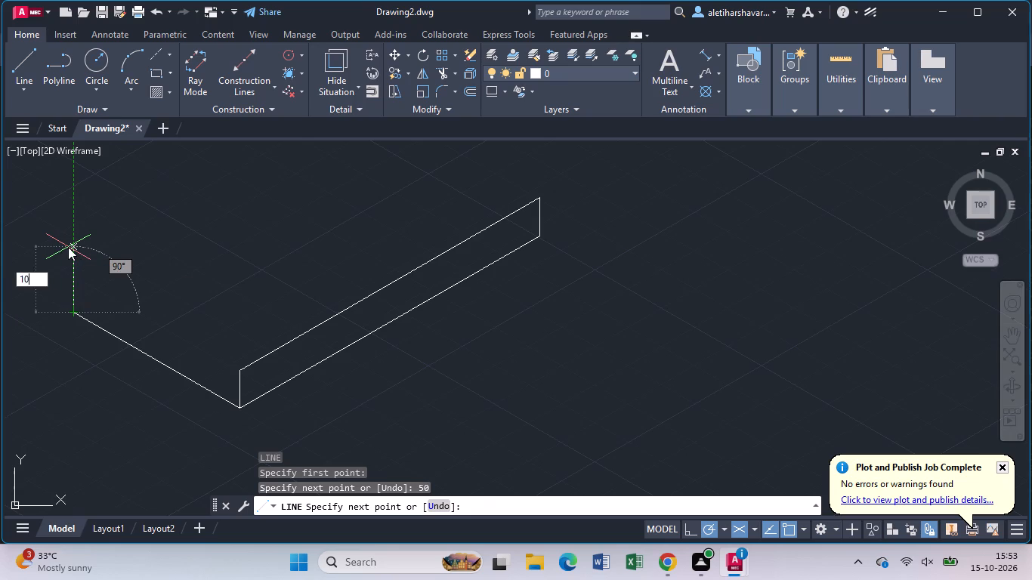
key(Return)
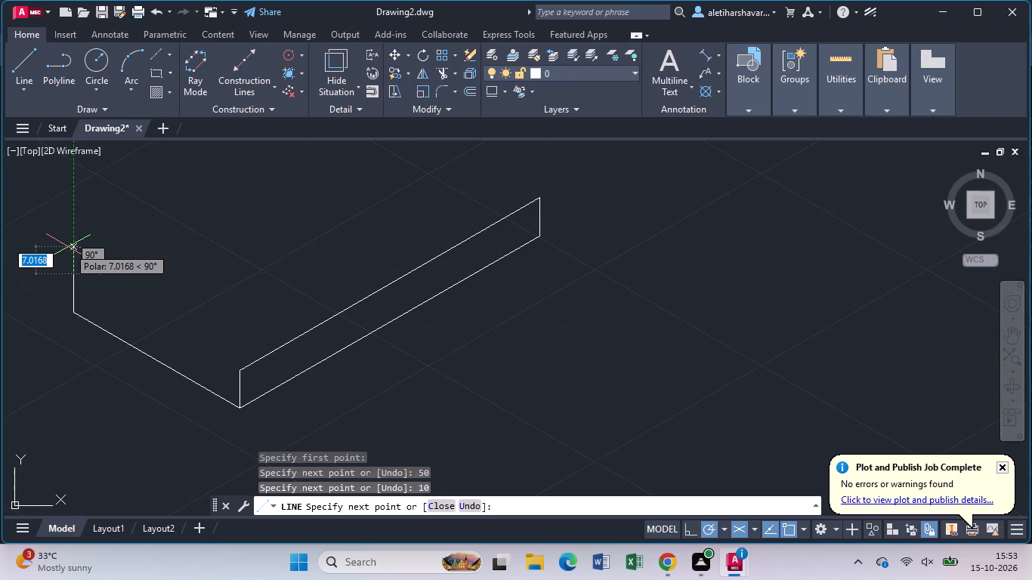
click(242, 371)
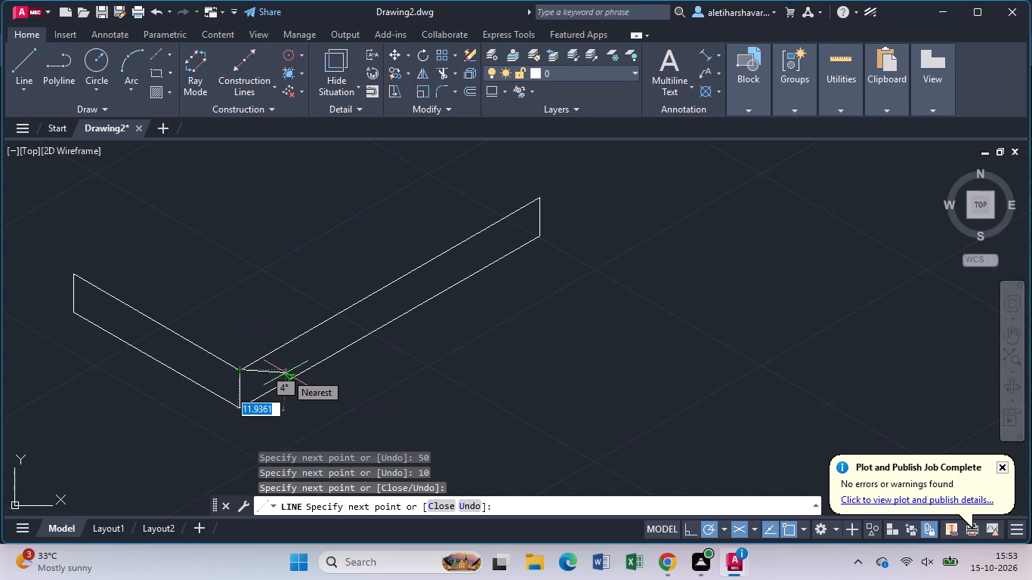
key(Escape)
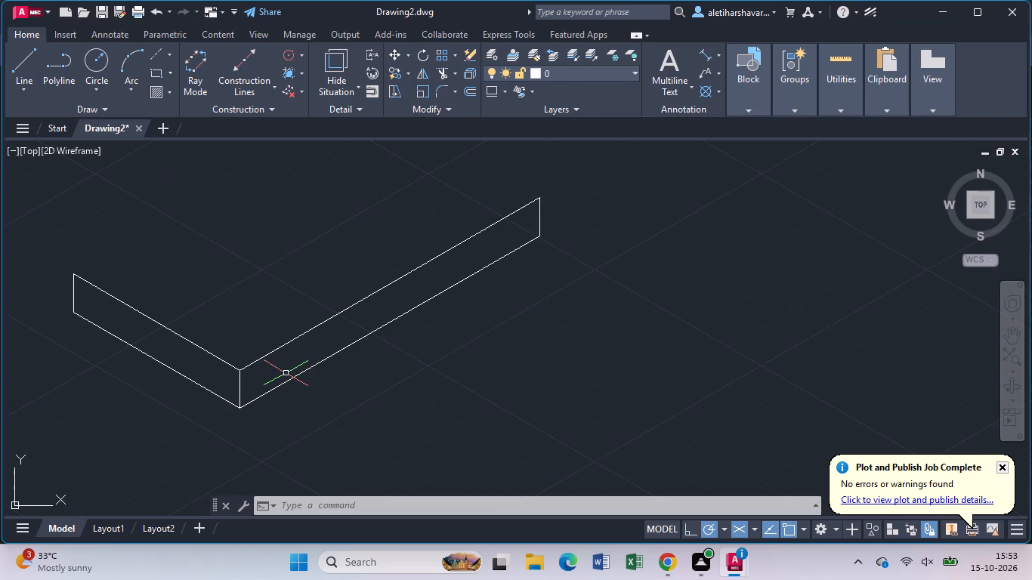
From the end face's upper far corner, draw lines 24 mm at 330°, 90 mm at 30°, and slightly past the long face's far upper corner.
key(l)
key(Return)
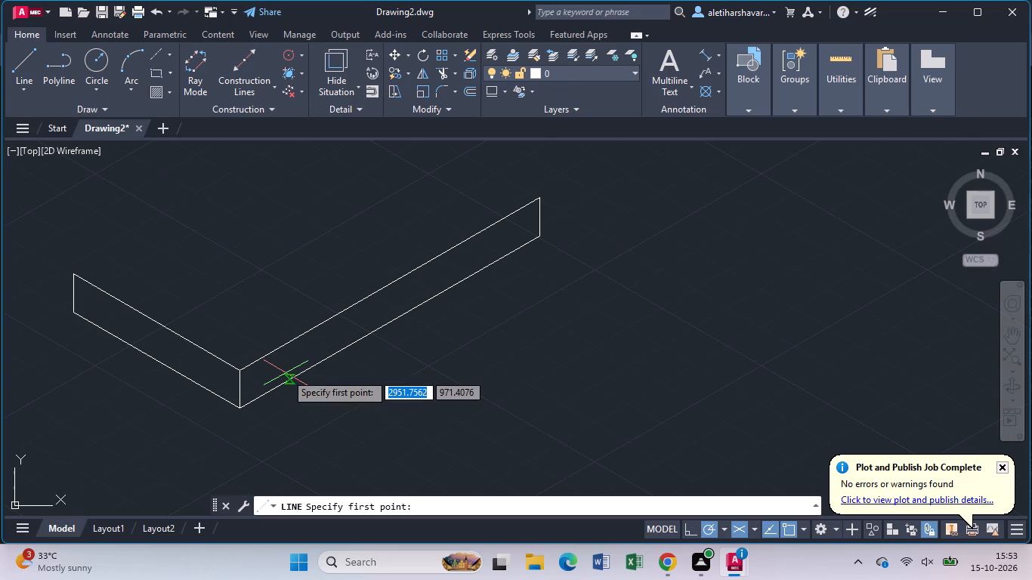
click(76, 277)
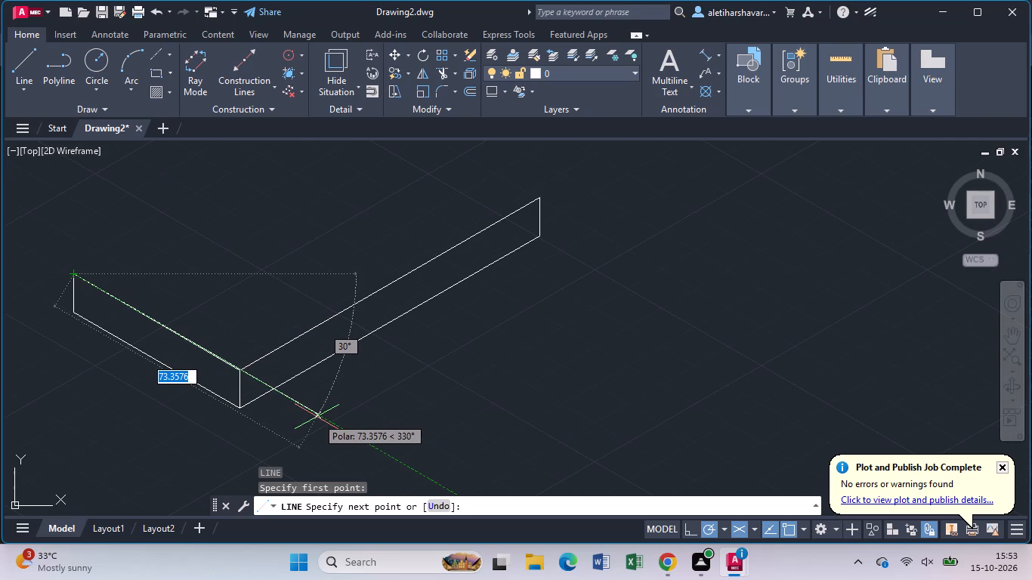
text(24)
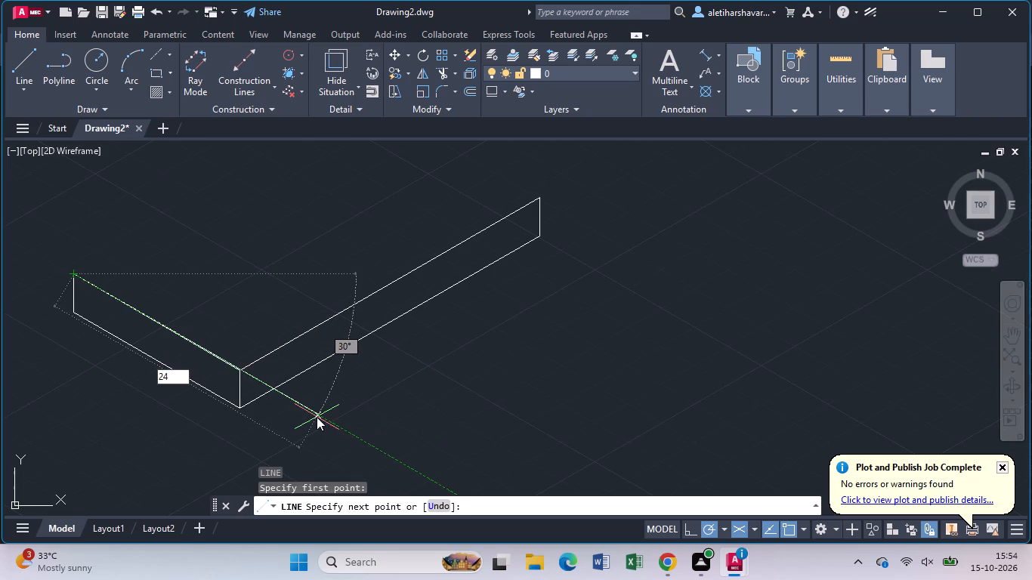
key(Return)
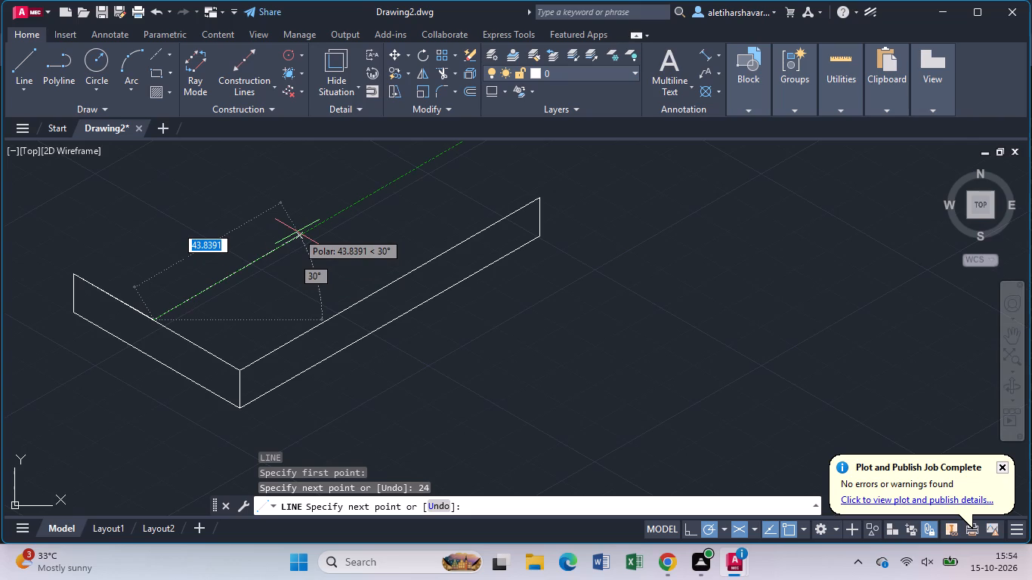
text(90)
key(Return)
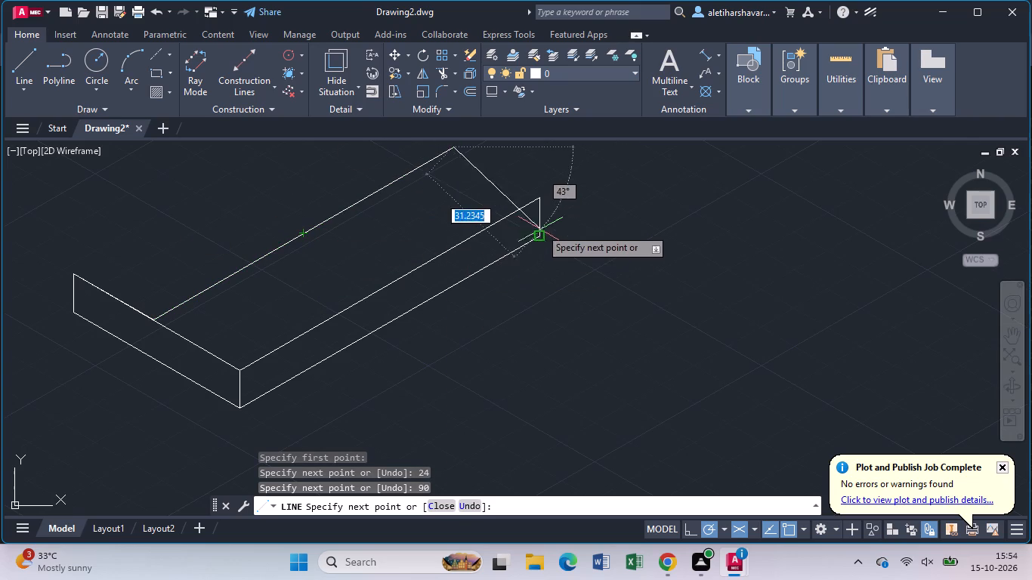
click(556, 206)
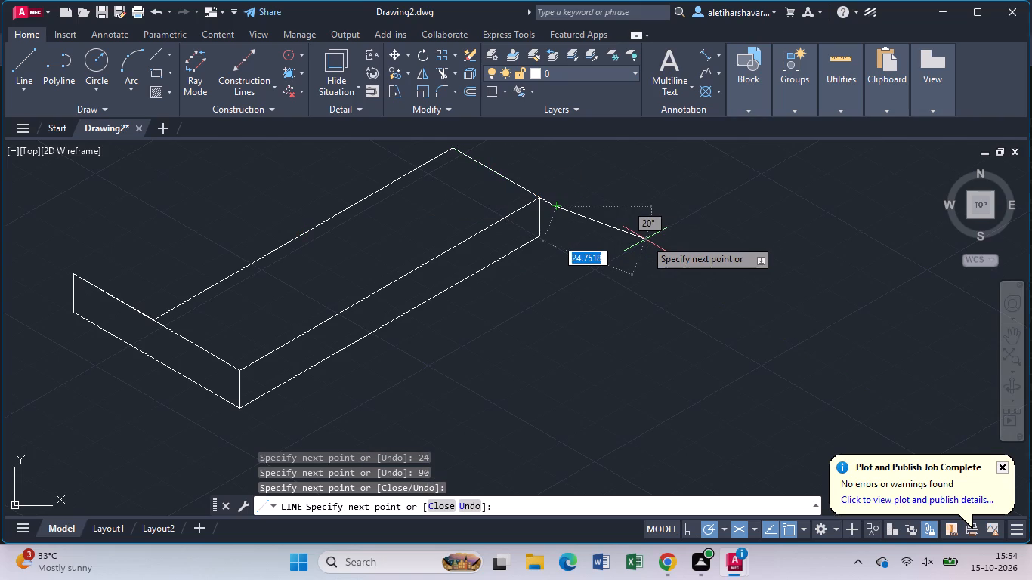
key(Escape)
Trim the short part of the closing line that extends beyond the long face's far upper corner.
text(tr)
key(Return)
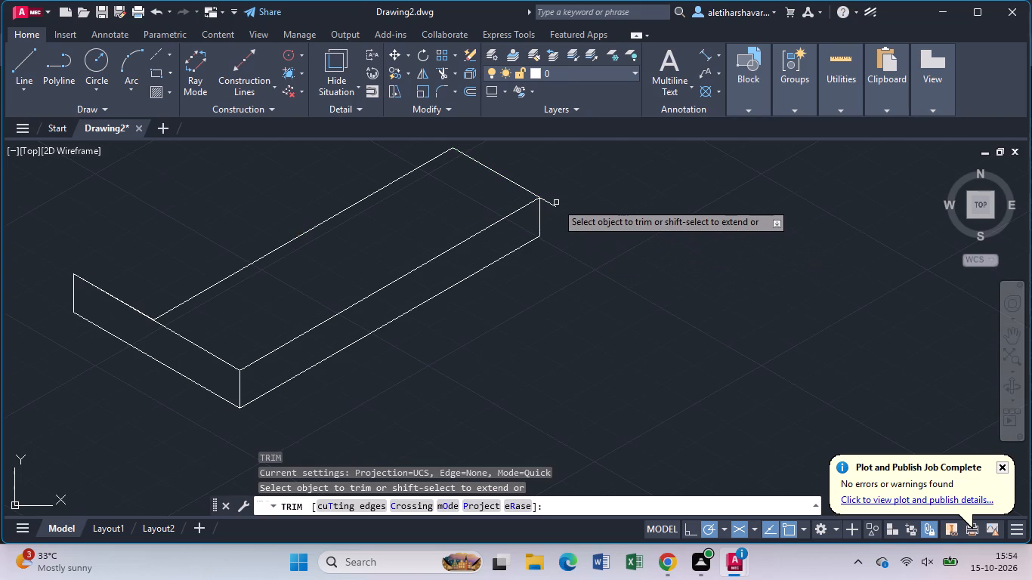
click(555, 202)
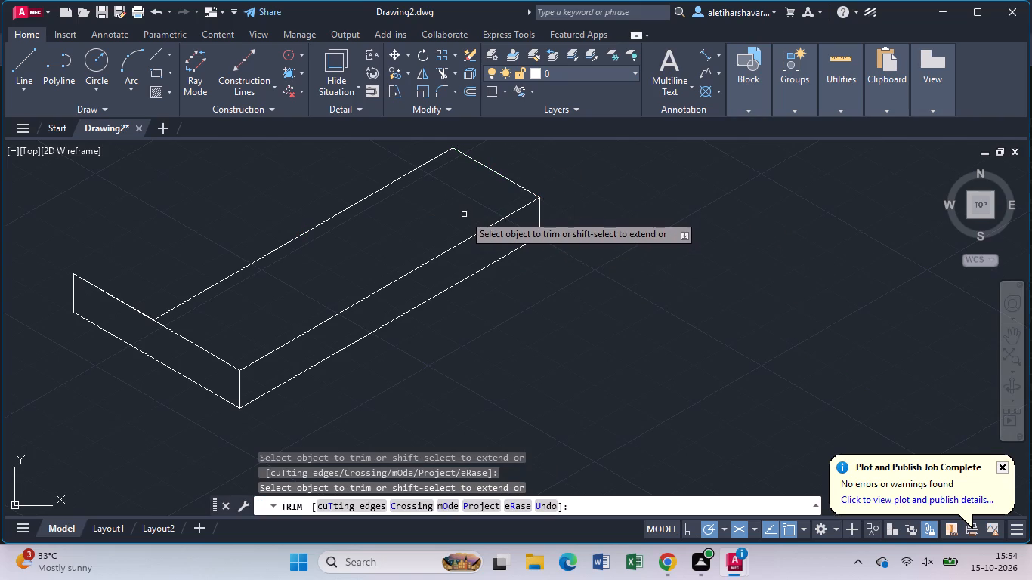
middle_drag(464, 215, 468, 307)
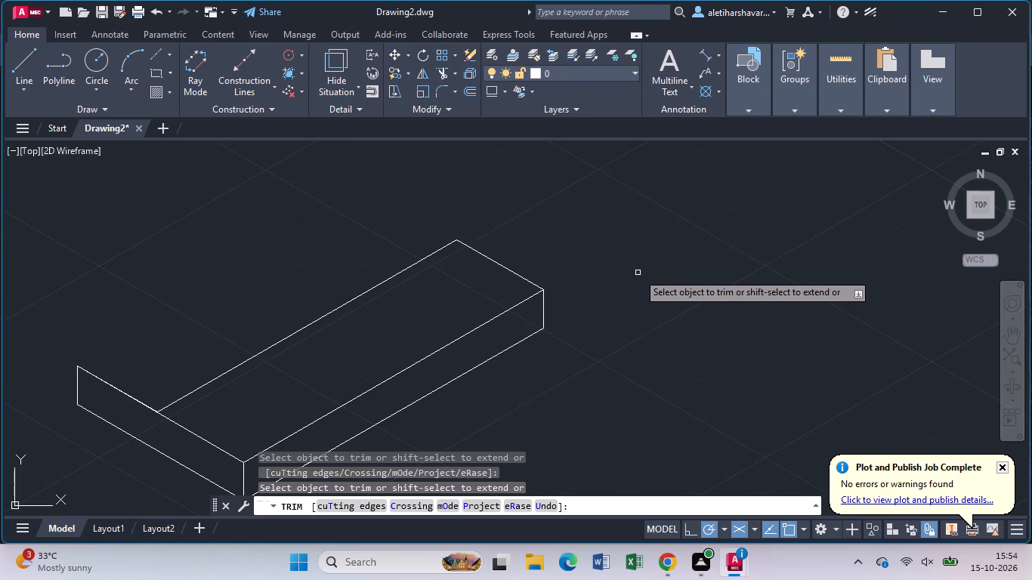
key(Escape)
Draw a triangular profile from the near end of the inner 90 mm line: 20 mm at 30°, 50 mm up, and back to the start.
key(l)
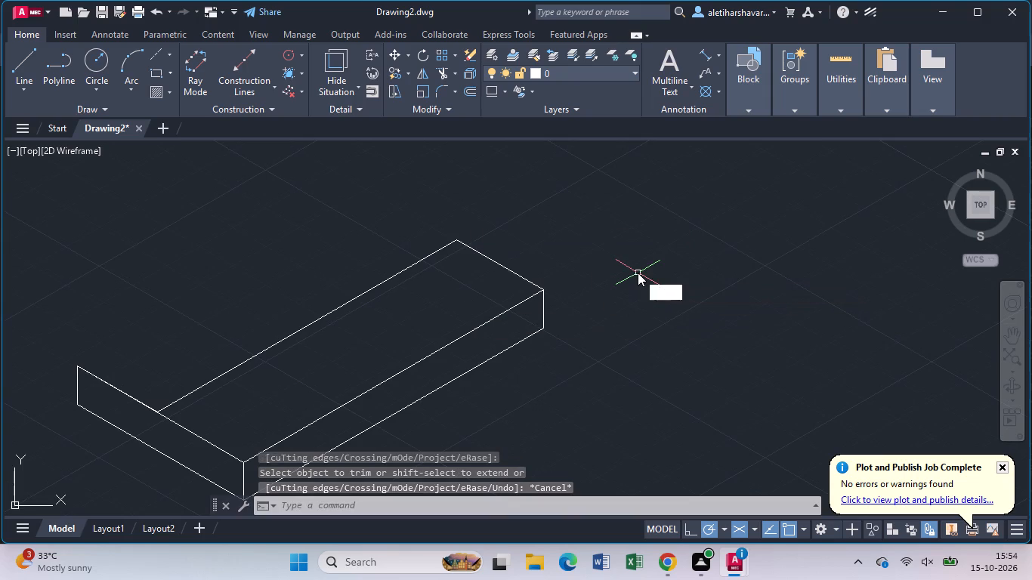
key(Return)
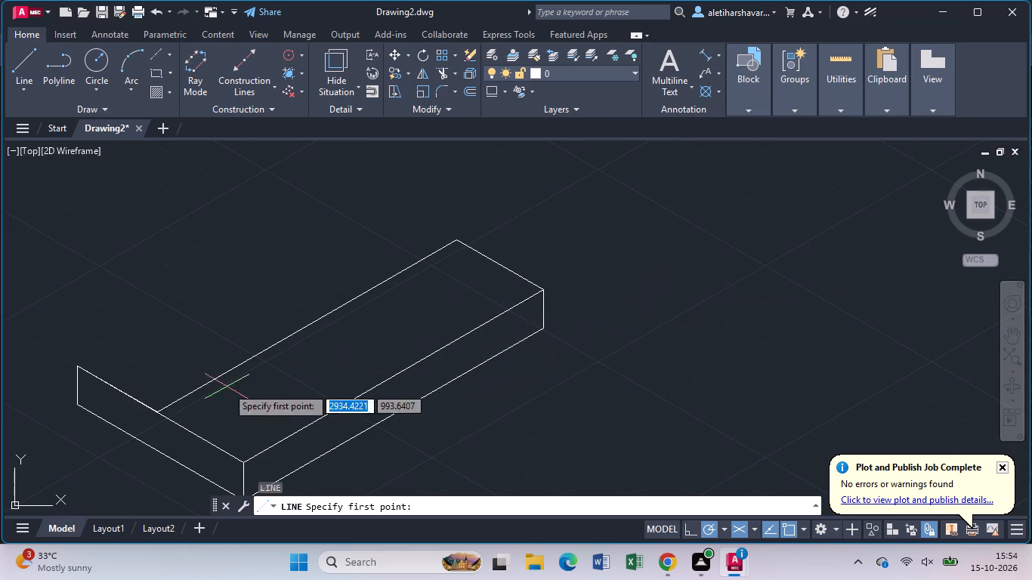
click(156, 412)
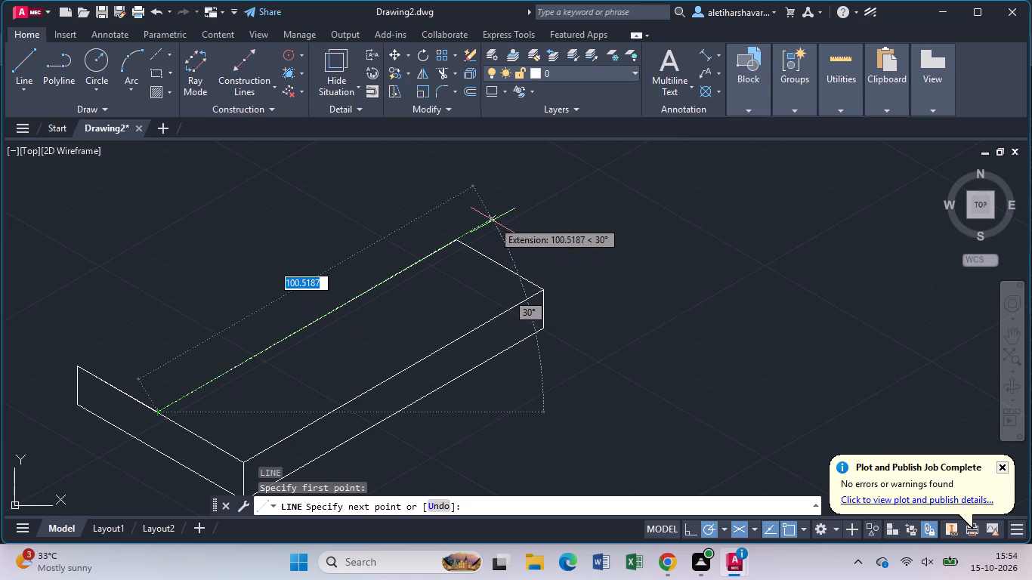
text(20)
key(Return)
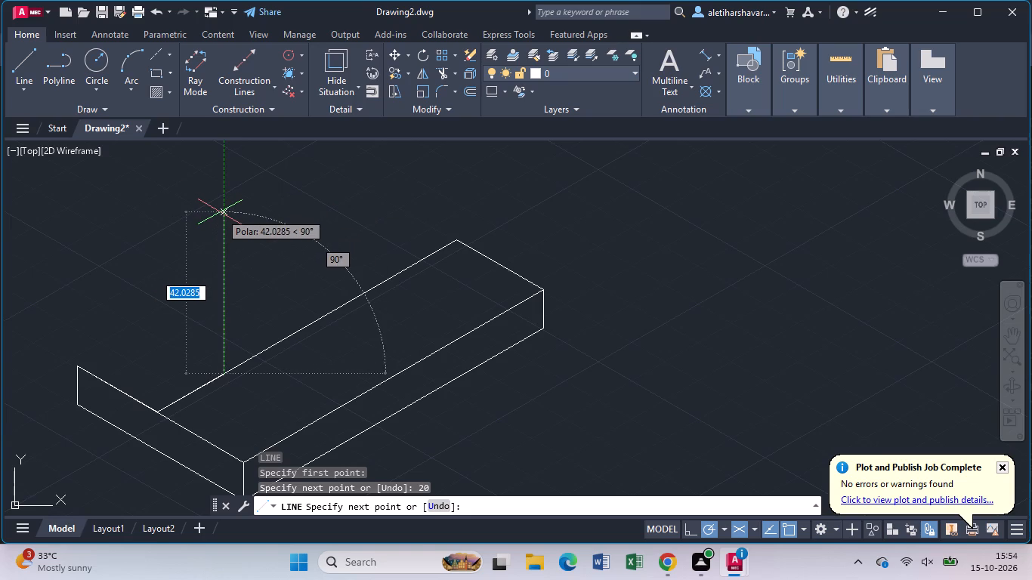
key(5)
key(0)
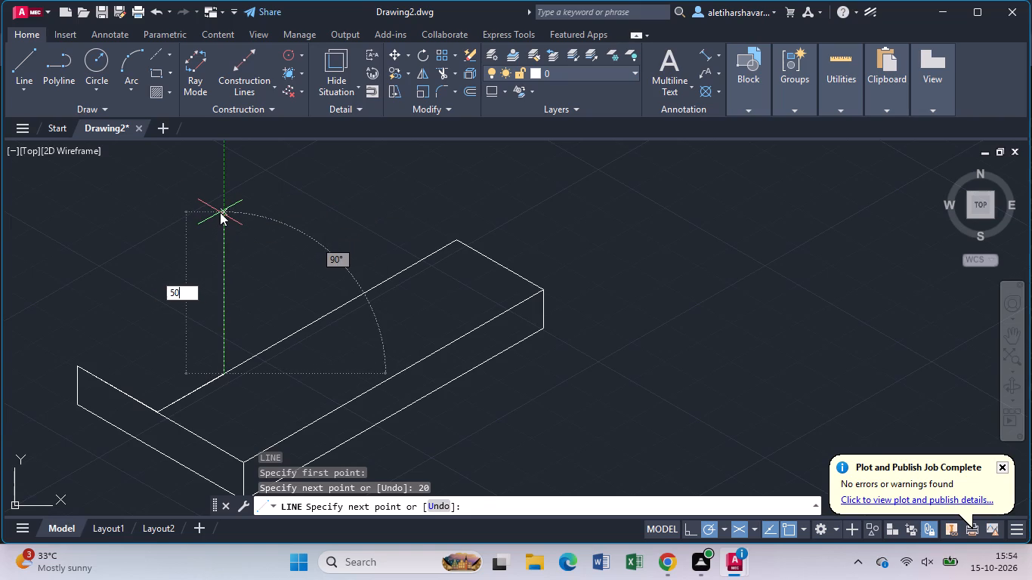
key(Return)
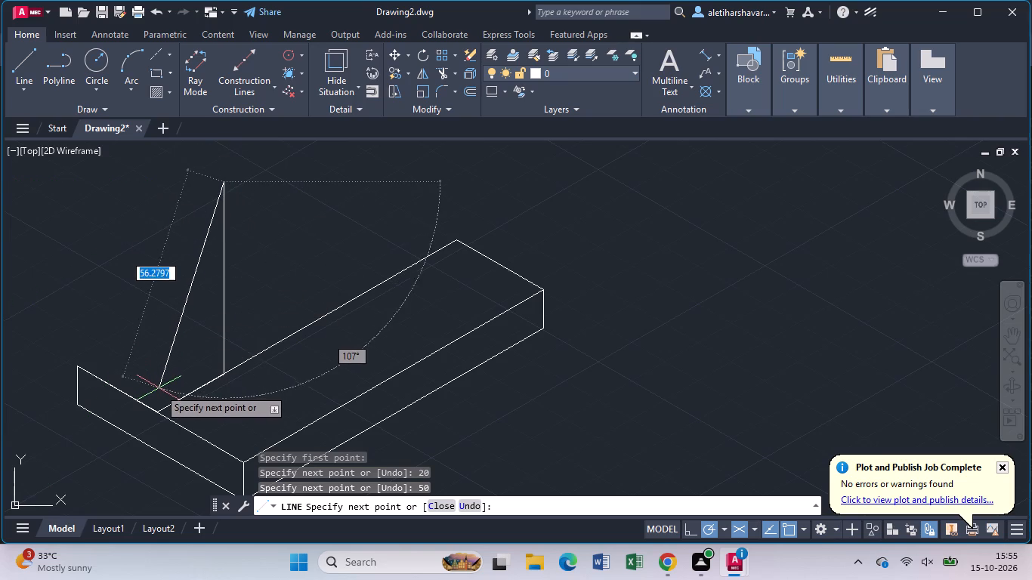
click(157, 409)
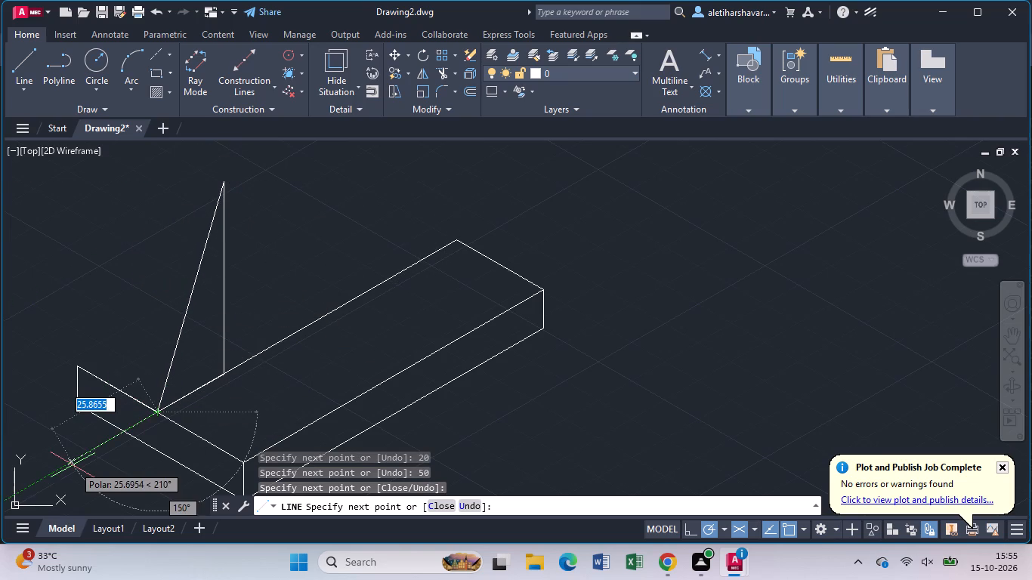
key(Escape)
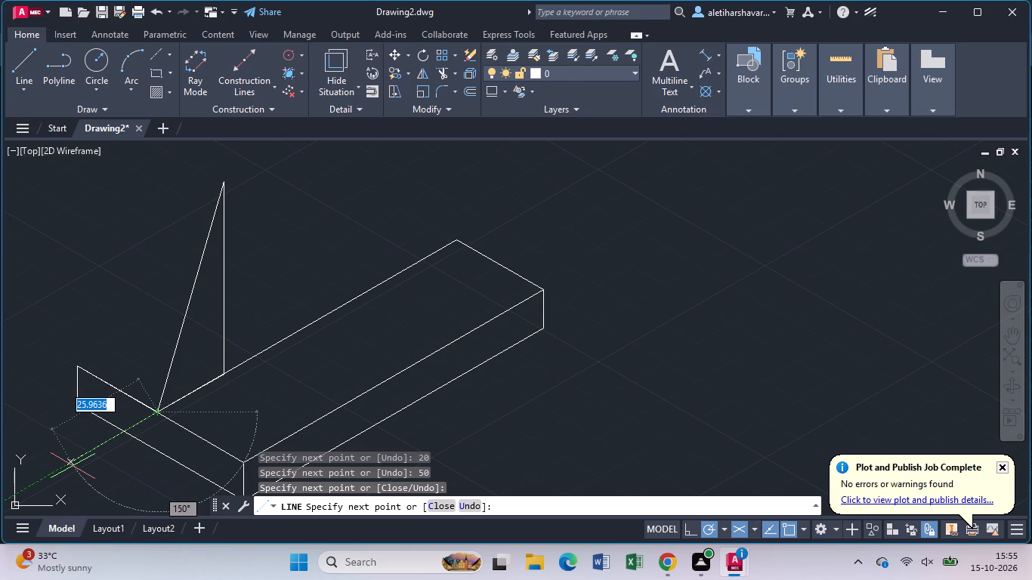
Draw a 24 mm line at 150° from the triangle's apex, continuing down to the base end face's upper far corner.
key(l)
key(Return)
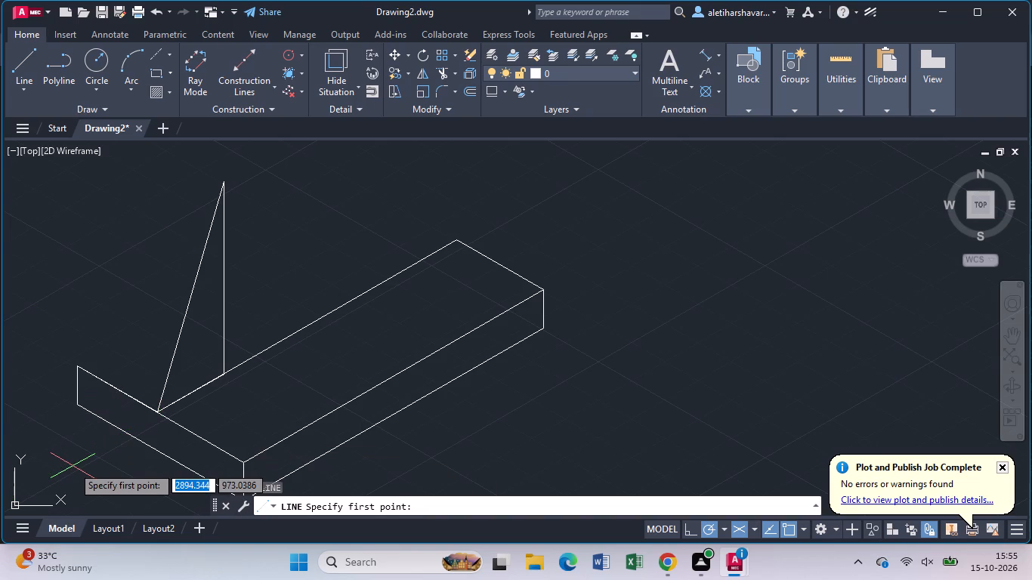
click(218, 184)
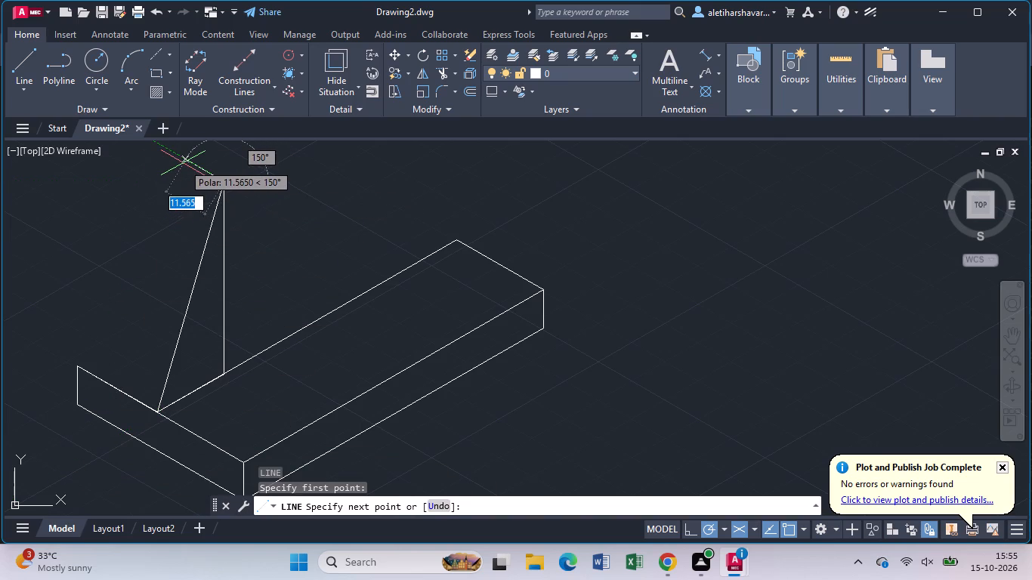
middle_drag(183, 168, 199, 263)
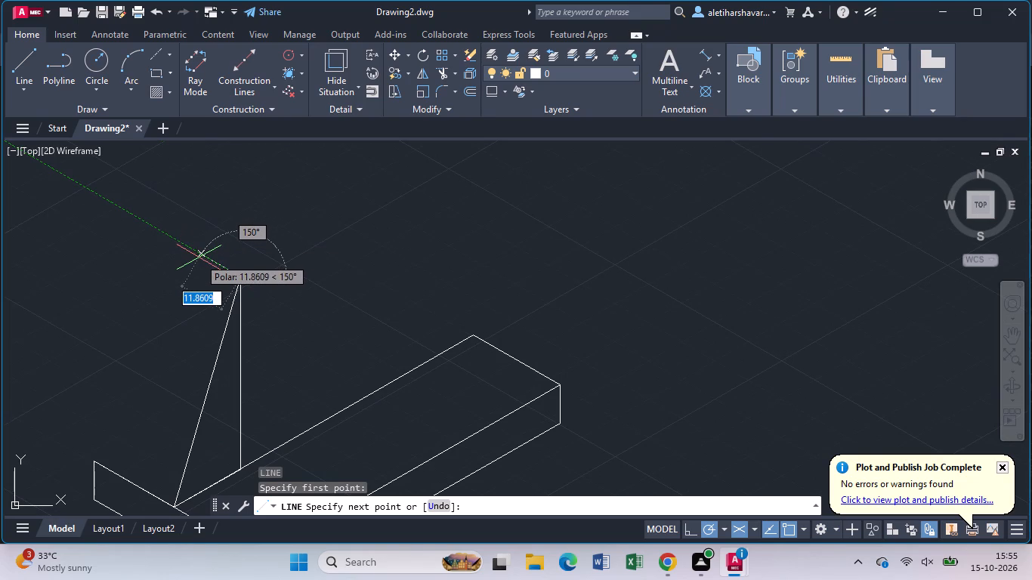
text(24)
key(Return)
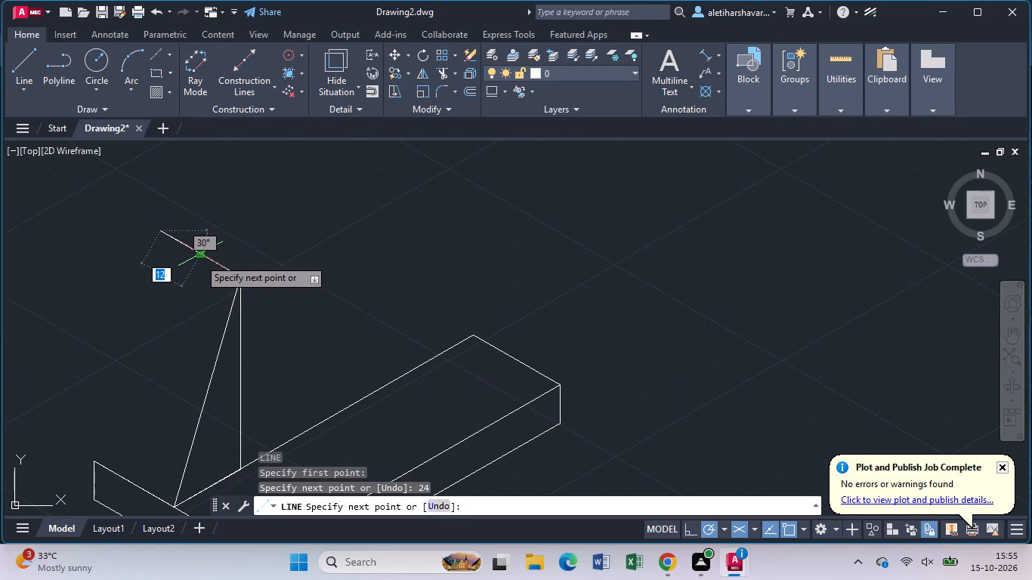
click(98, 460)
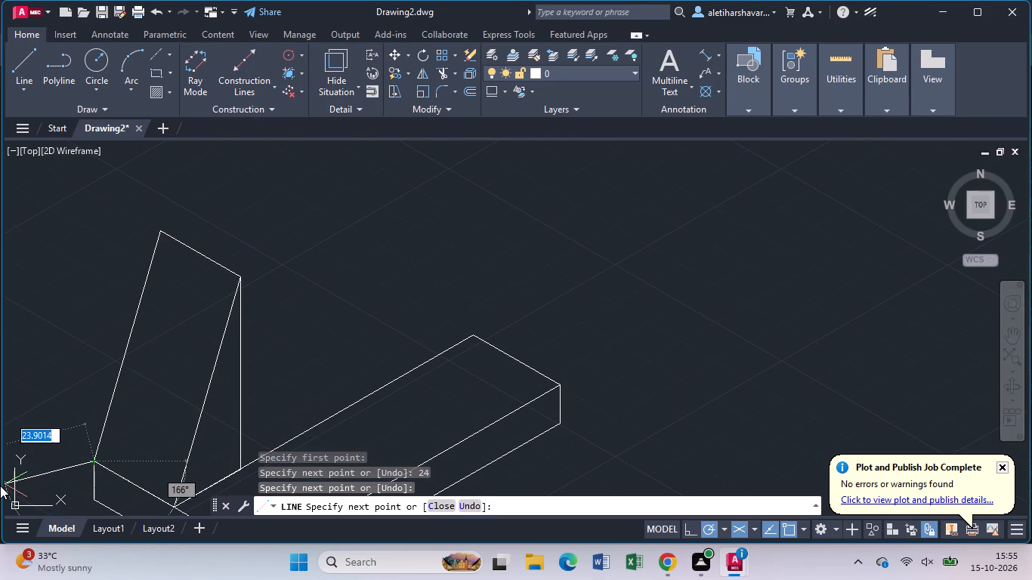
key(Escape)
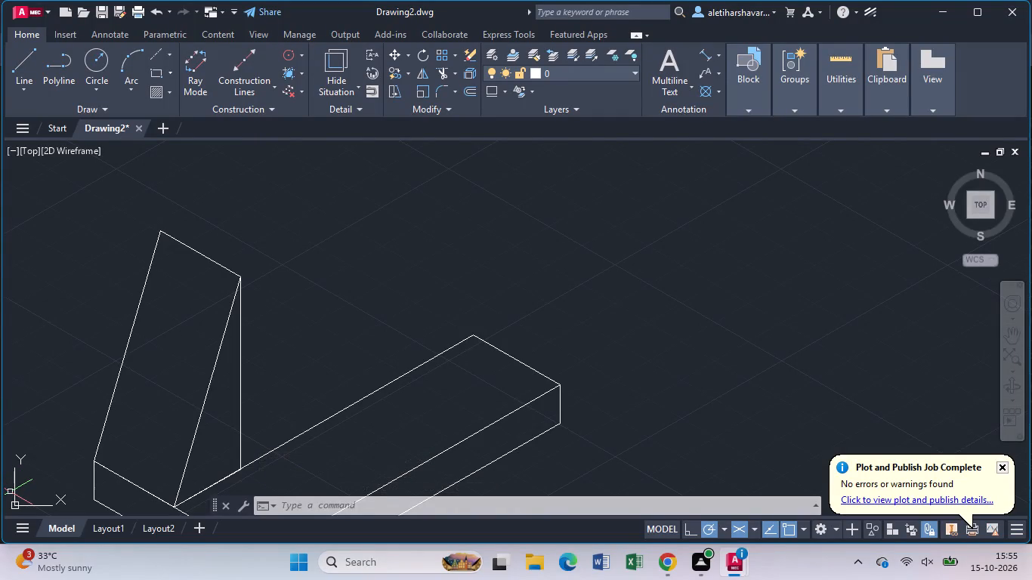
Draw three connected lines from the far end of the upright's 24 mm top edge: 50 mm at 30°, 24 mm at 330°, and 50 mm down.
key(l)
key(Return)
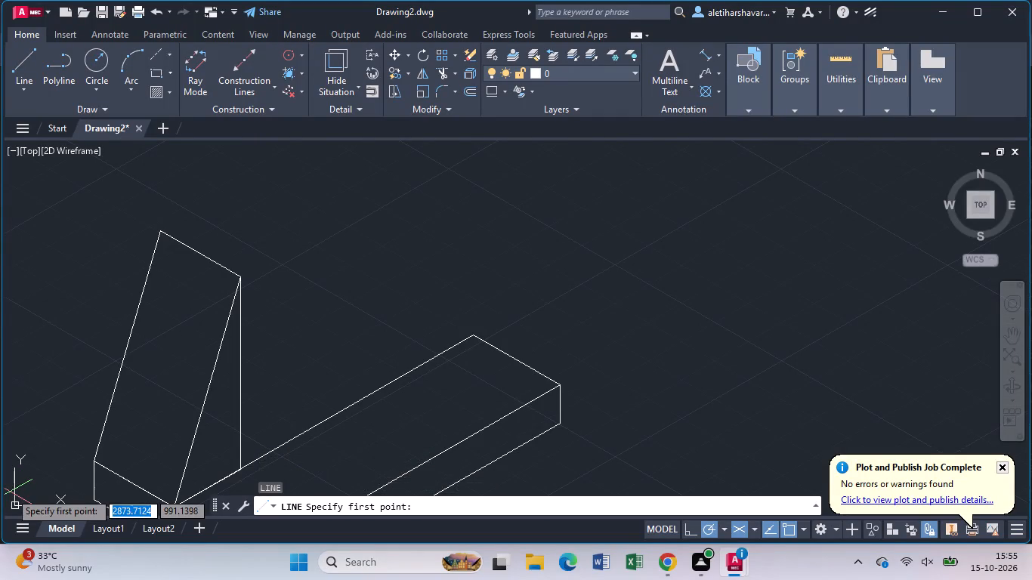
click(164, 232)
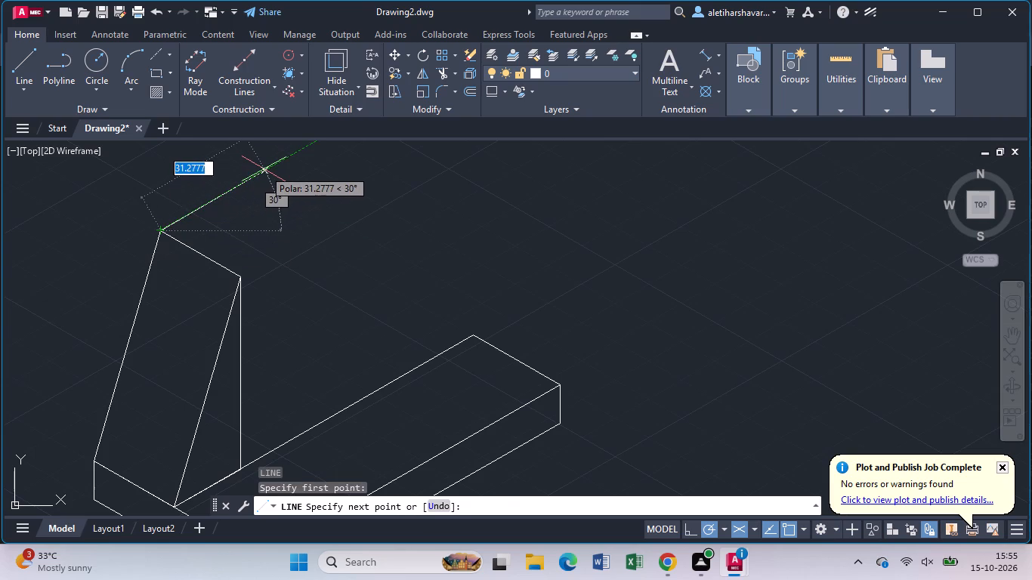
middle_drag(264, 170, 252, 298)
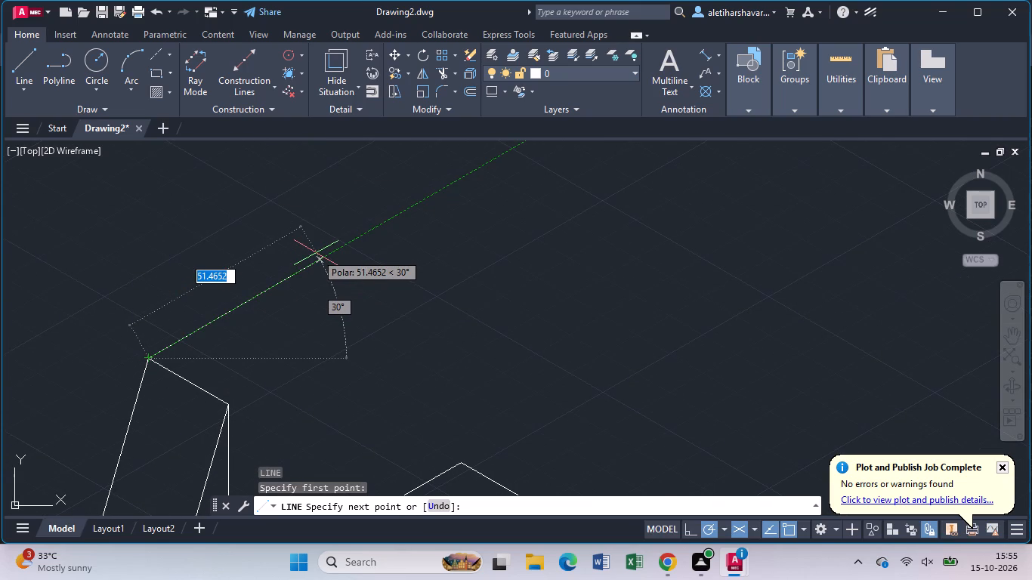
text(50)
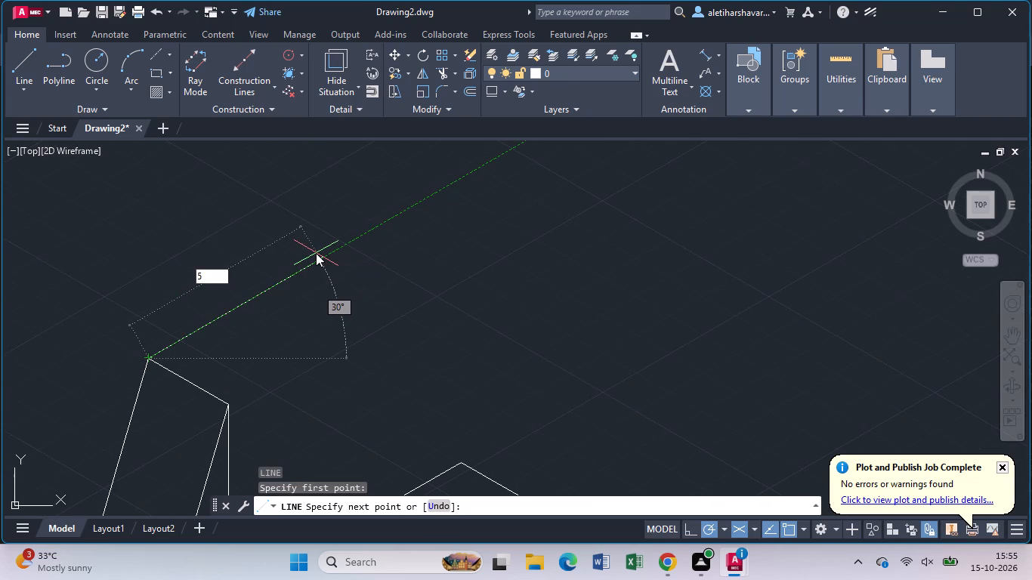
key(Return)
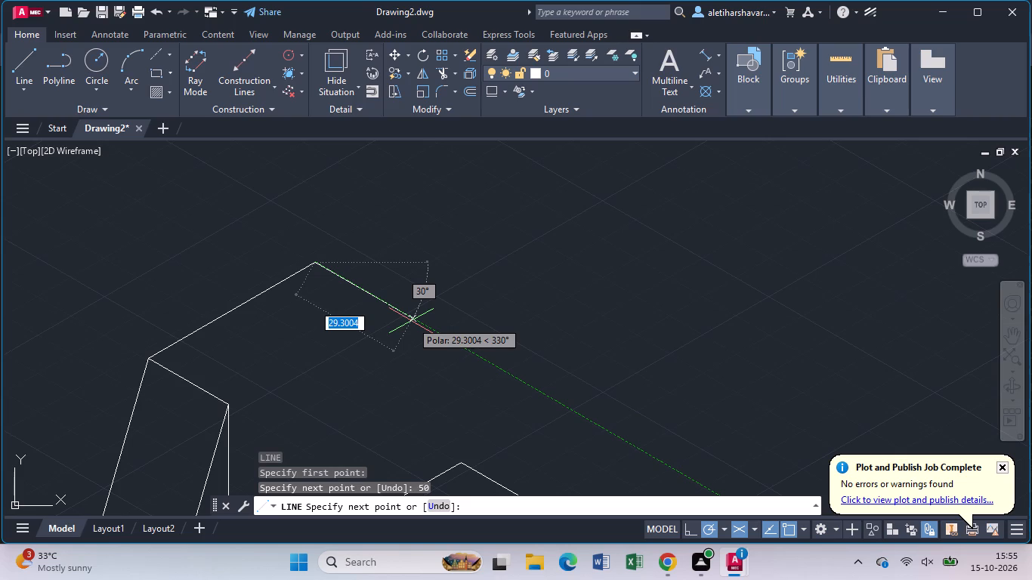
text(24)
key(Return)
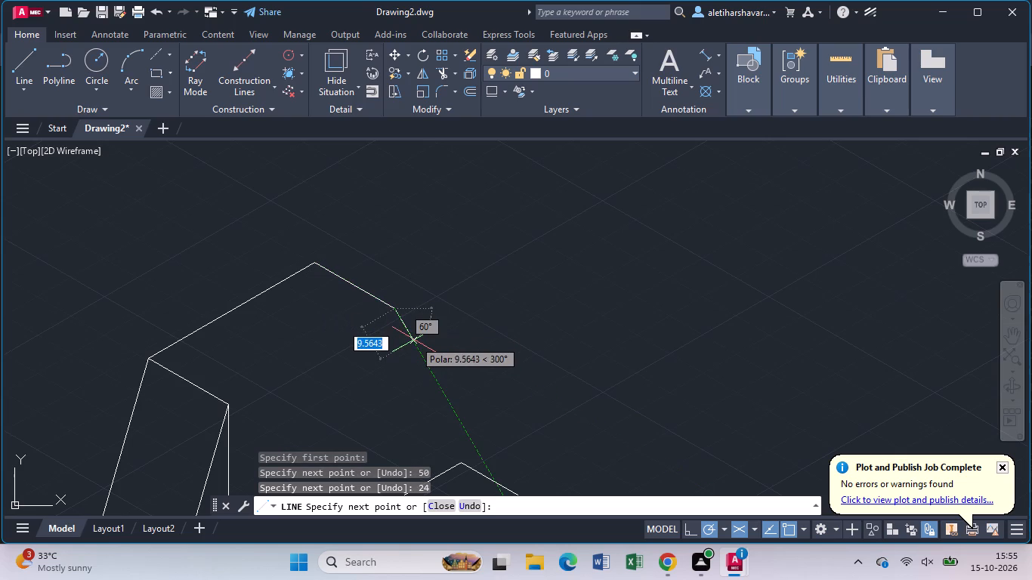
middle_drag(414, 341, 348, 224)
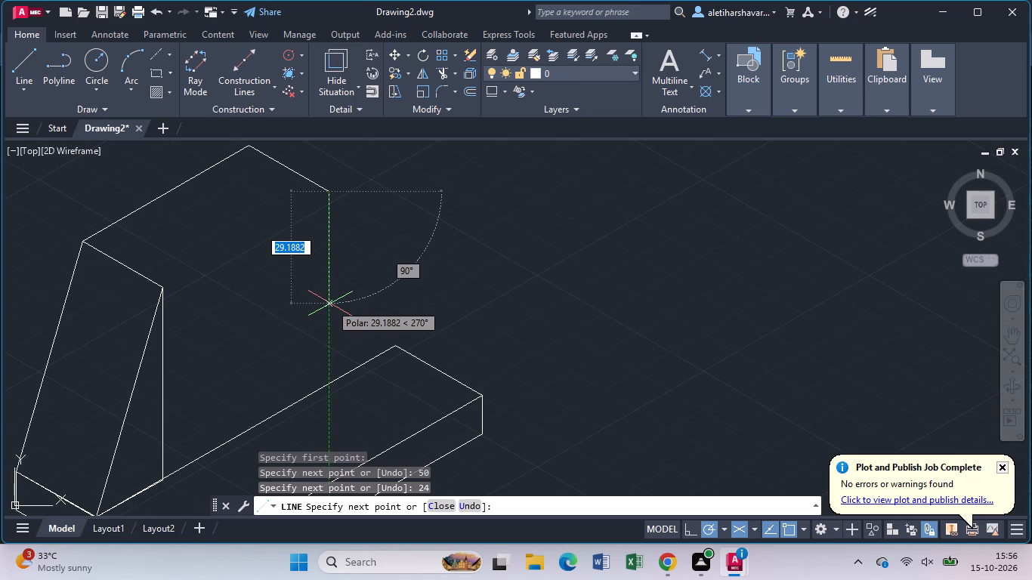
text(50)
key(Return)
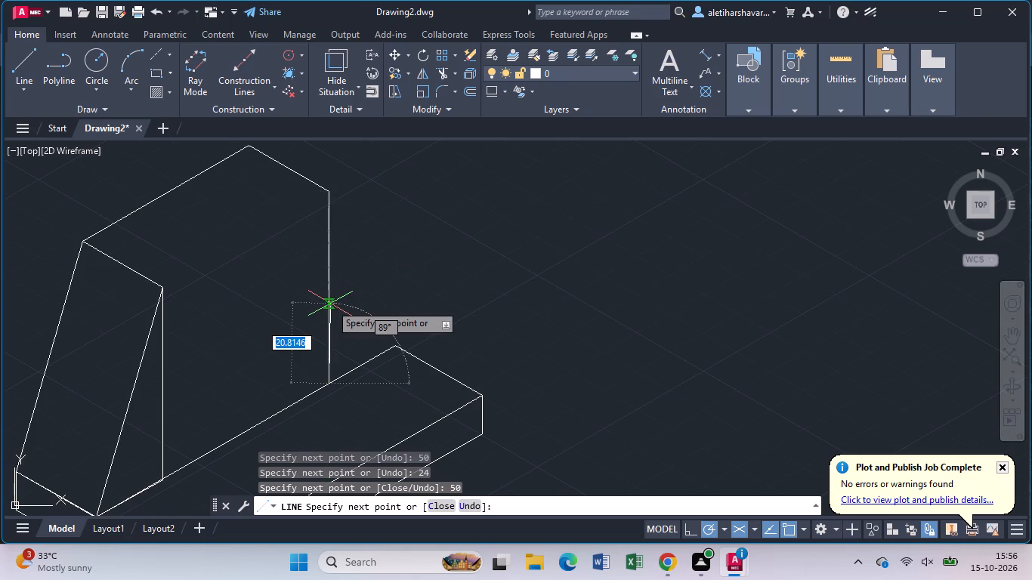
key(Escape)
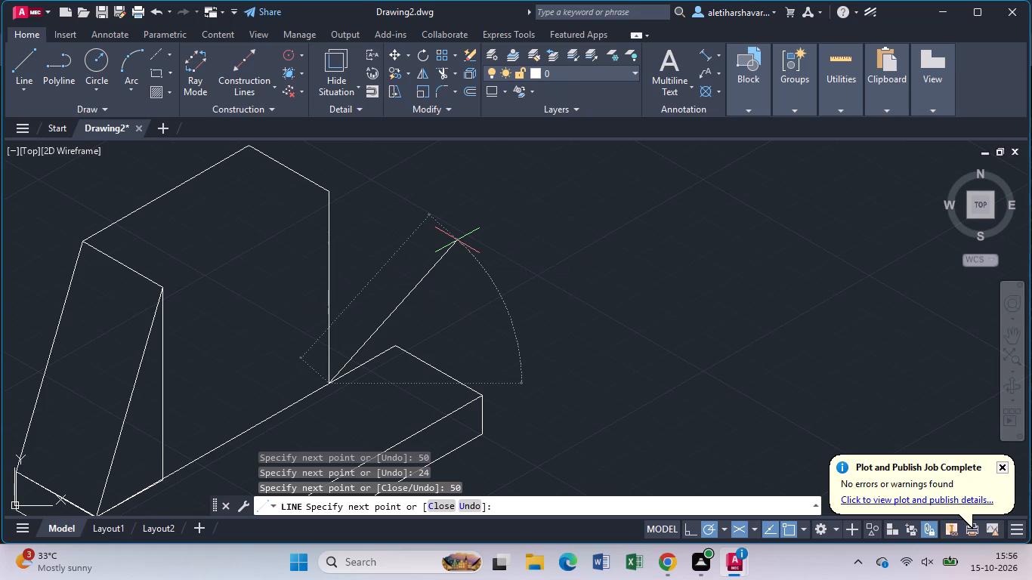
Draw a sloping line from the top of the upright's last 50 mm vertical edge down to the base plate's far upper corner.
key(l)
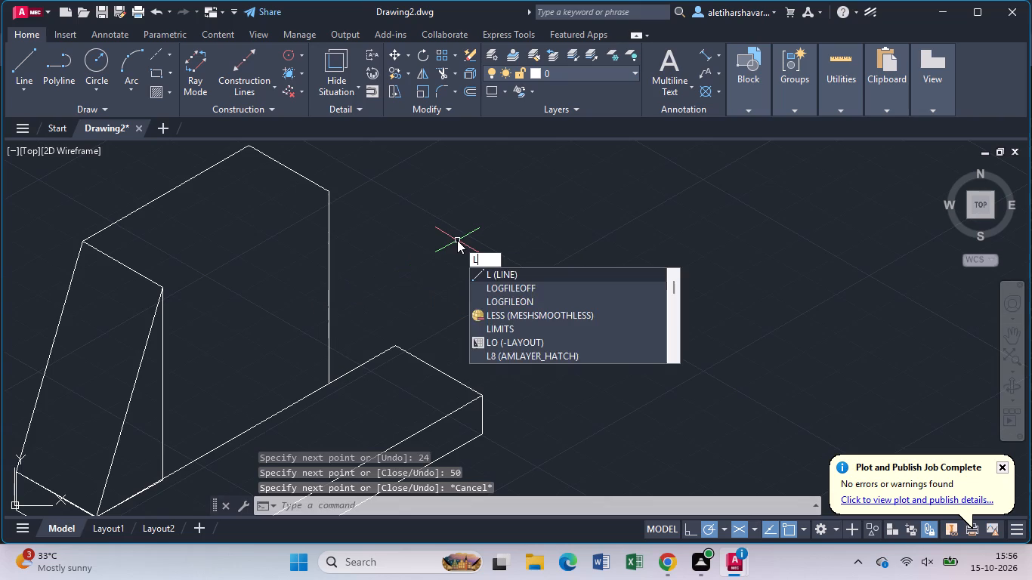
key(Return)
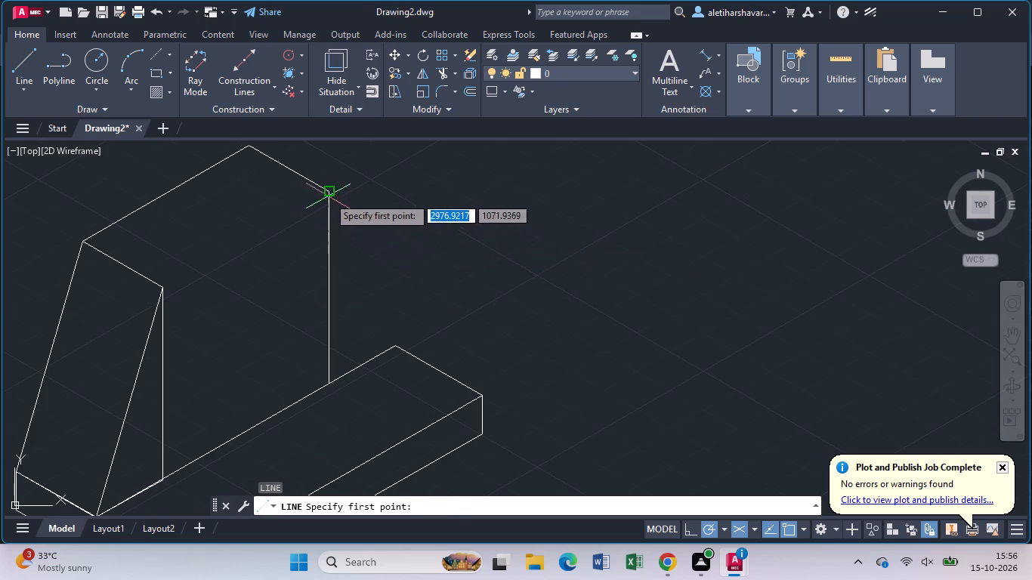
click(328, 196)
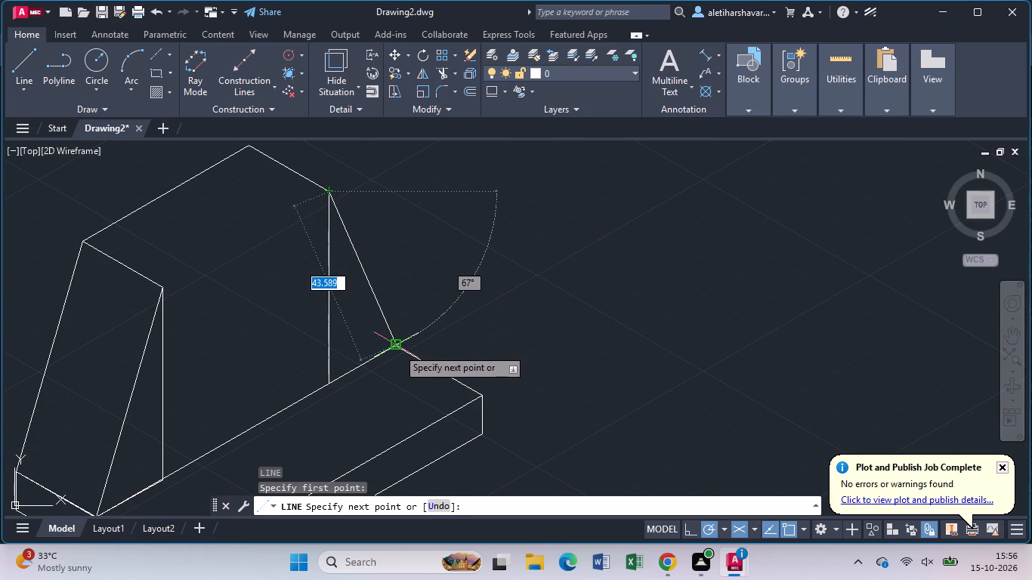
click(397, 350)
key(Escape)
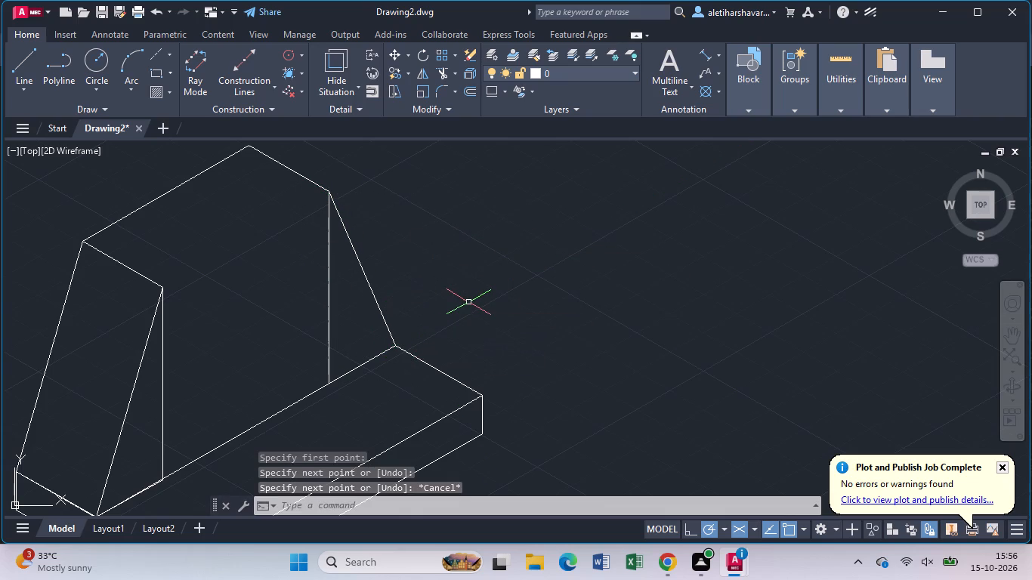
Draw the upright's front top edge at 30° from the near triangle's apex to just past the opposite top corner.
key(l)
key(Return)
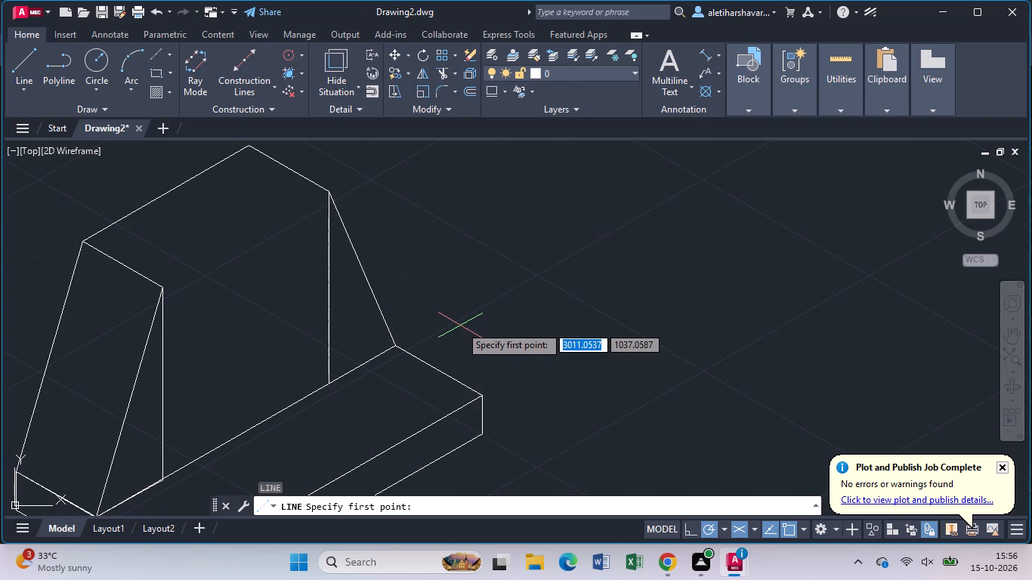
click(165, 288)
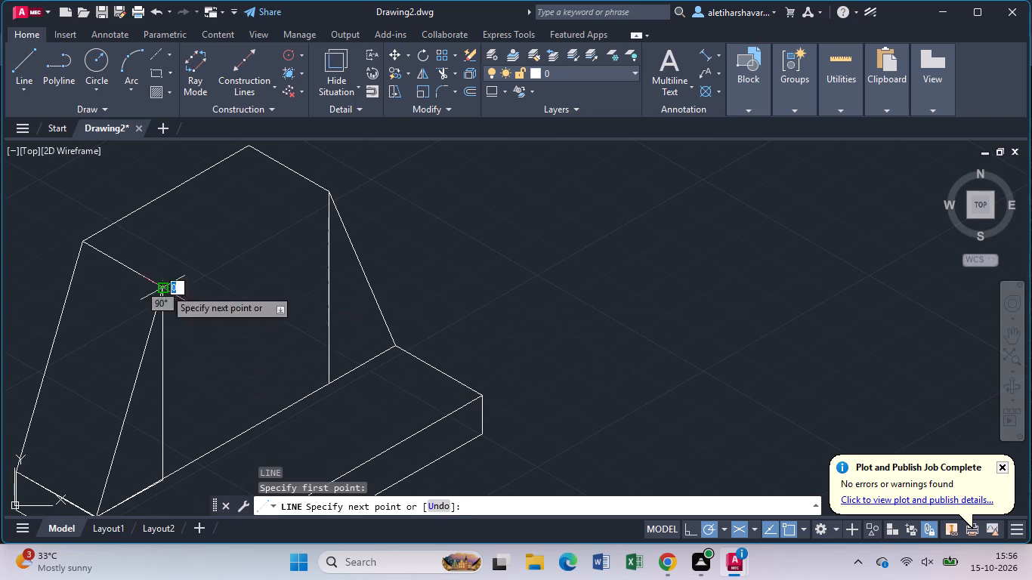
click(341, 181)
key(Escape)
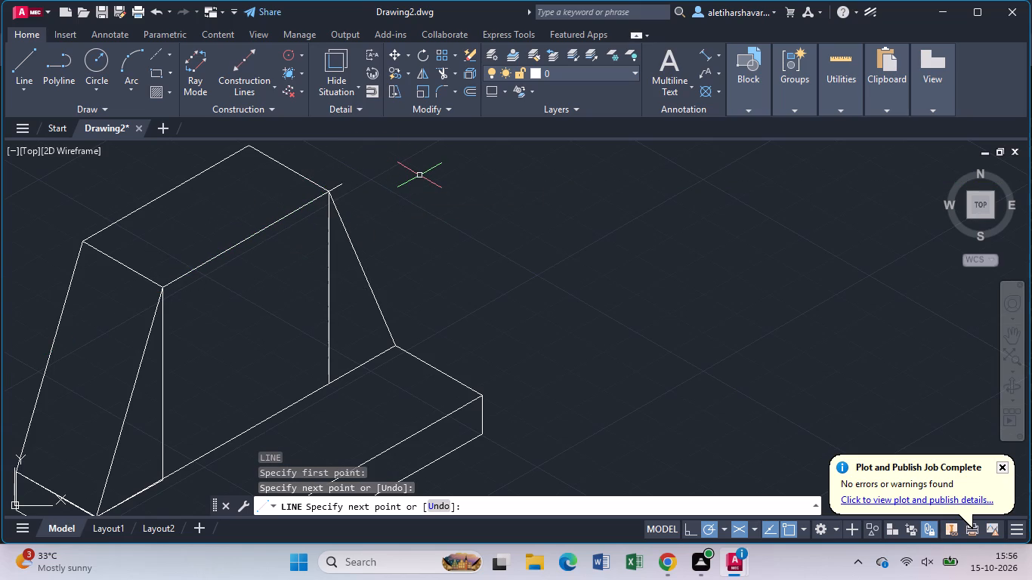
Trim the top edge's overshoot beyond the upright's corner and the overlapping segment along the near triangle's base.
text(tr)
key(Return)
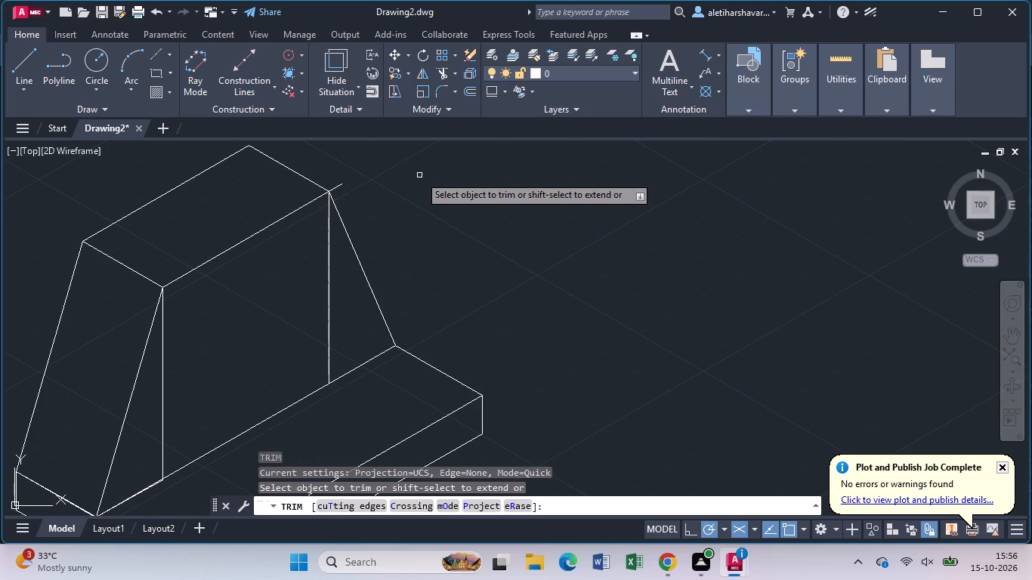
click(339, 184)
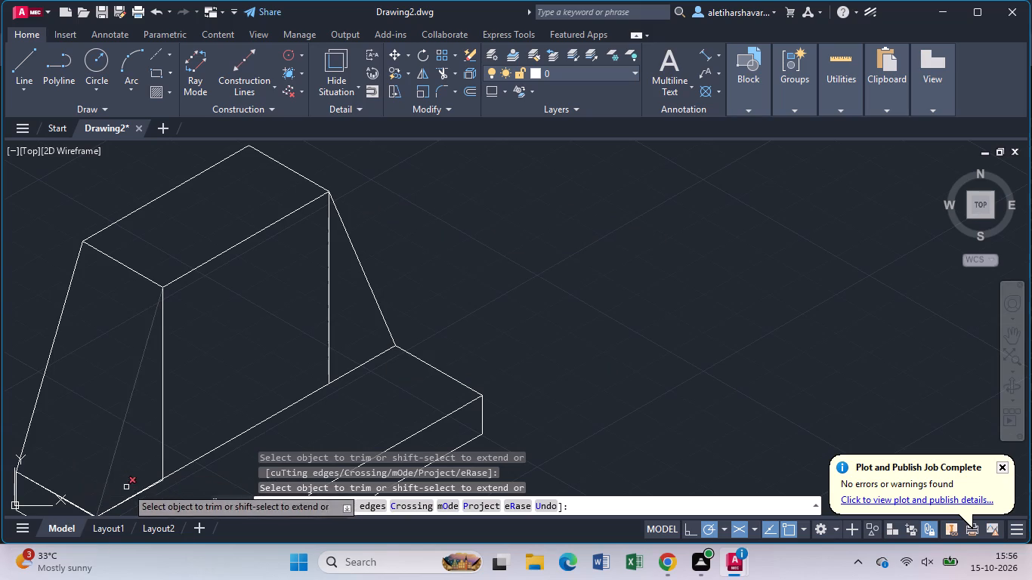
click(148, 489)
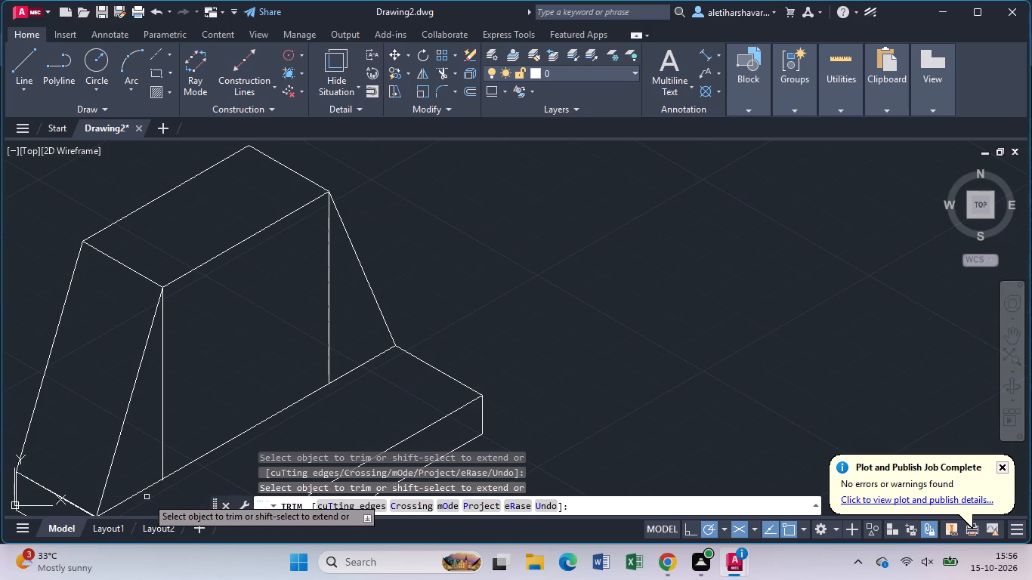
scroll(148, 492, up, 3)
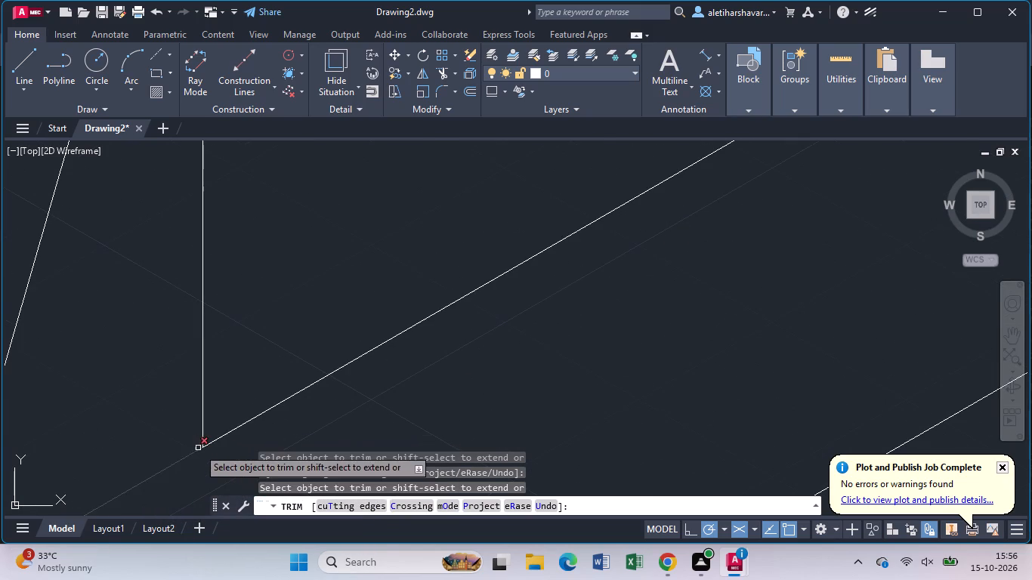
scroll(210, 461, down, 3)
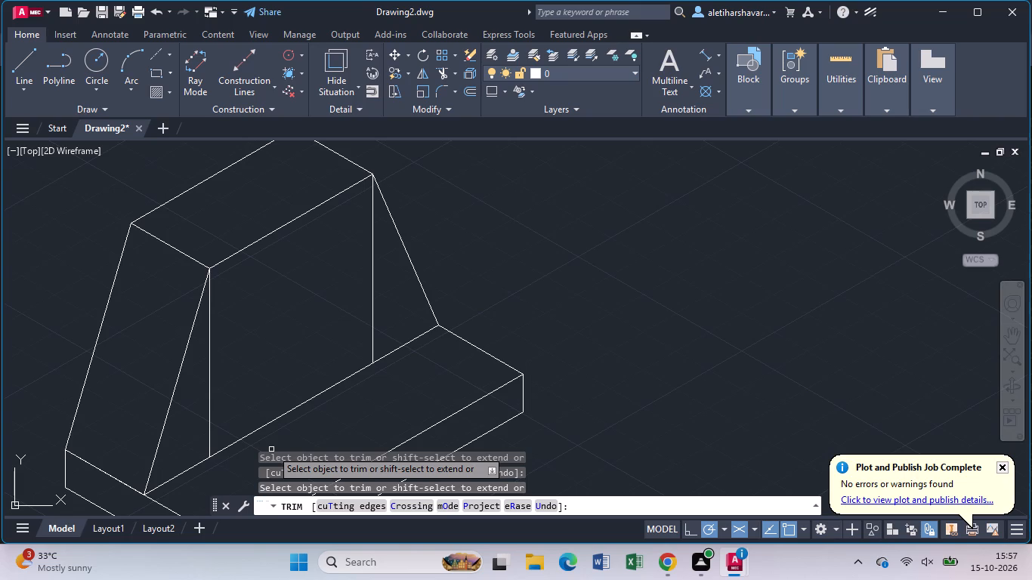
key(Escape)
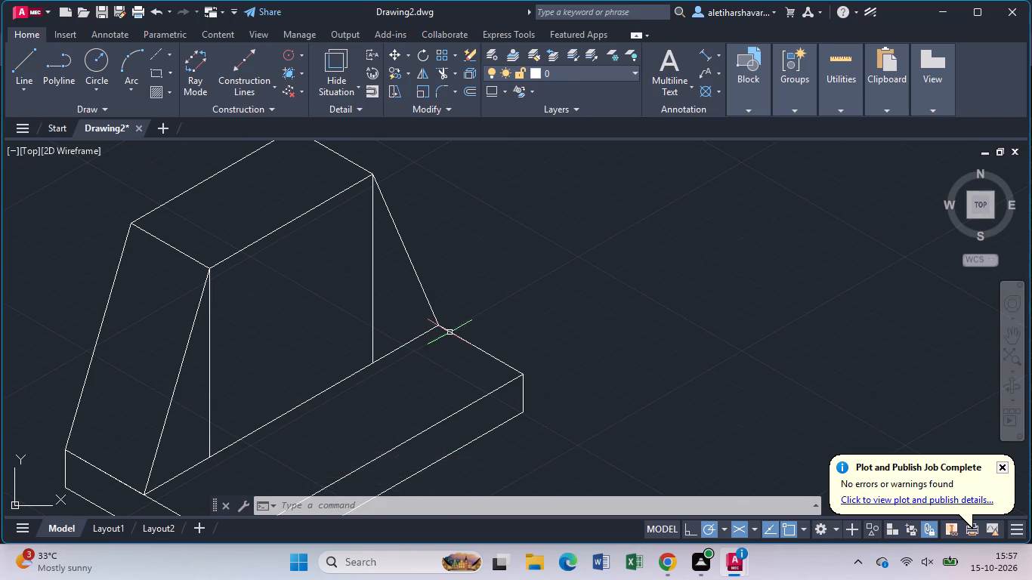
scroll(452, 332, down, 1)
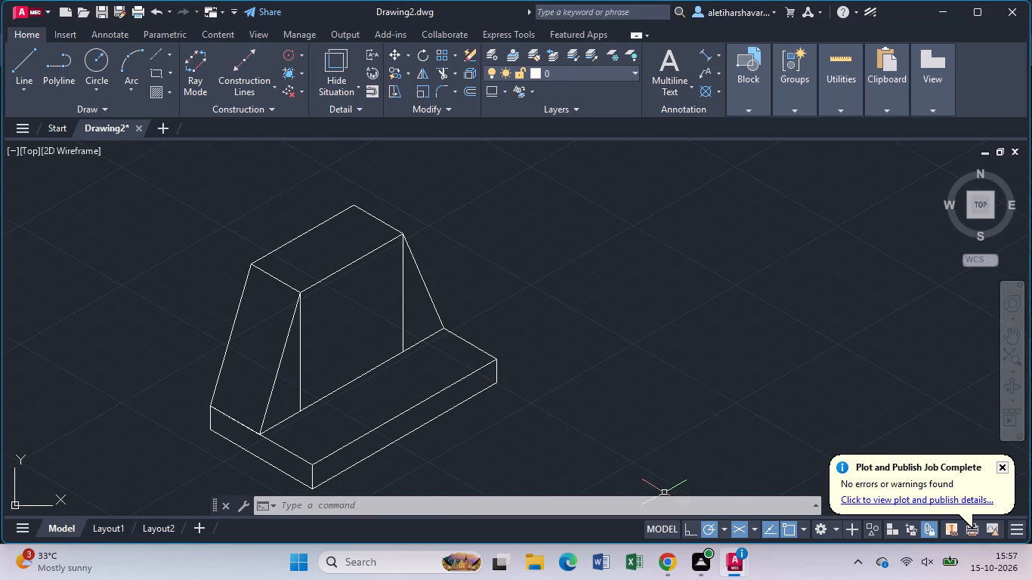
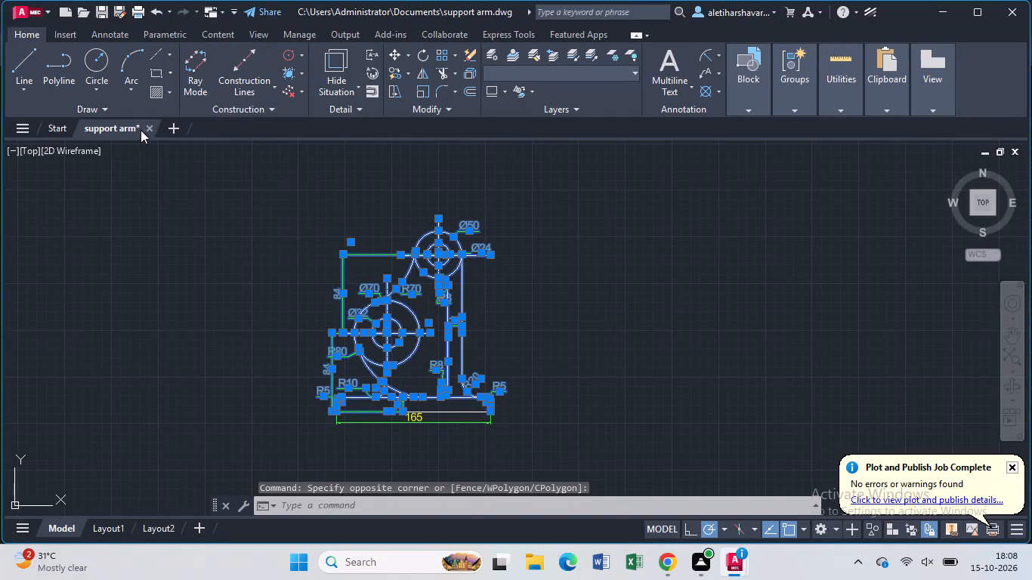
Close the support arm drawing and save its changes.
click(155, 128)
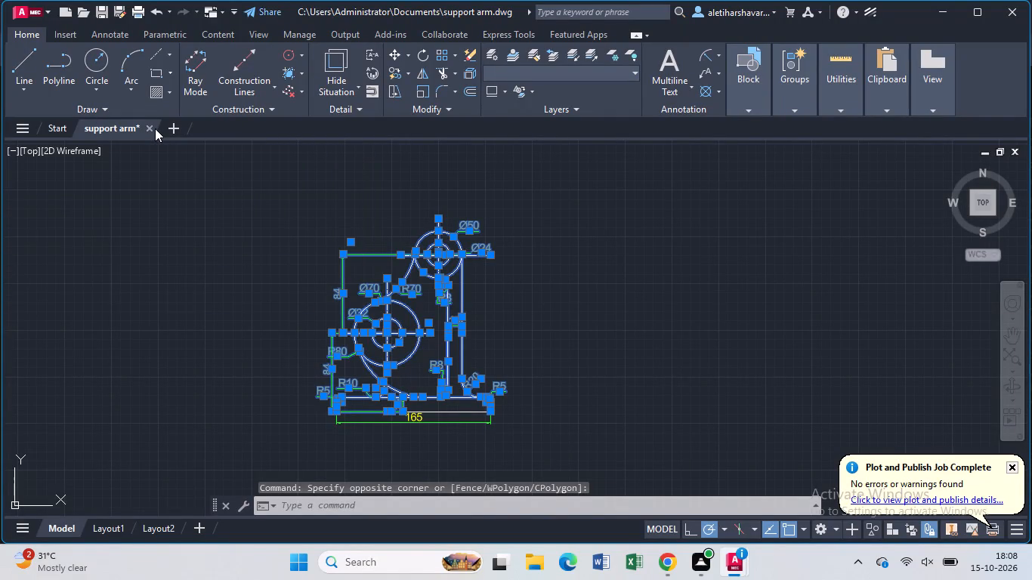
click(147, 128)
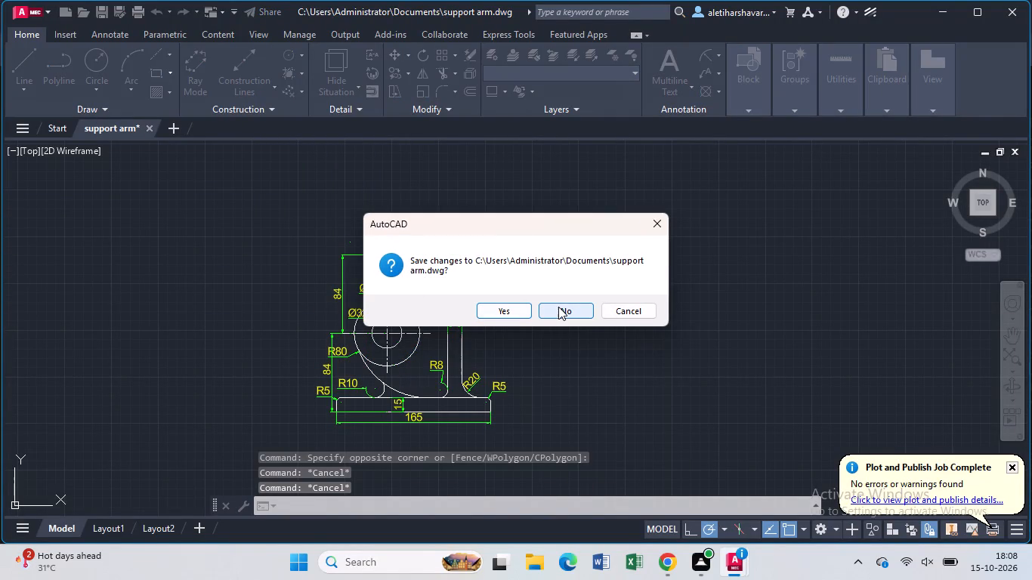
click(521, 317)
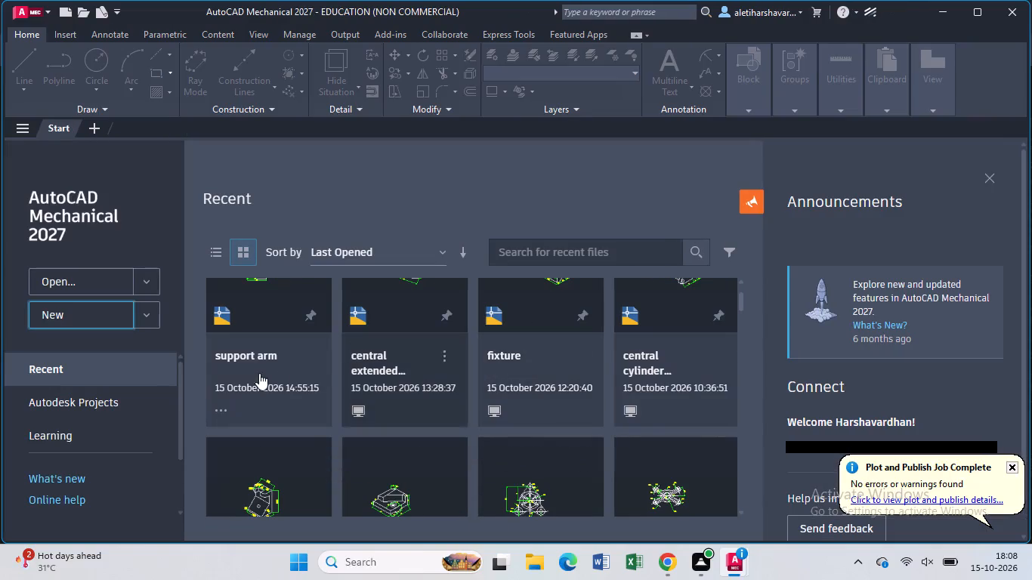
Create a new blank drawing.
click(98, 312)
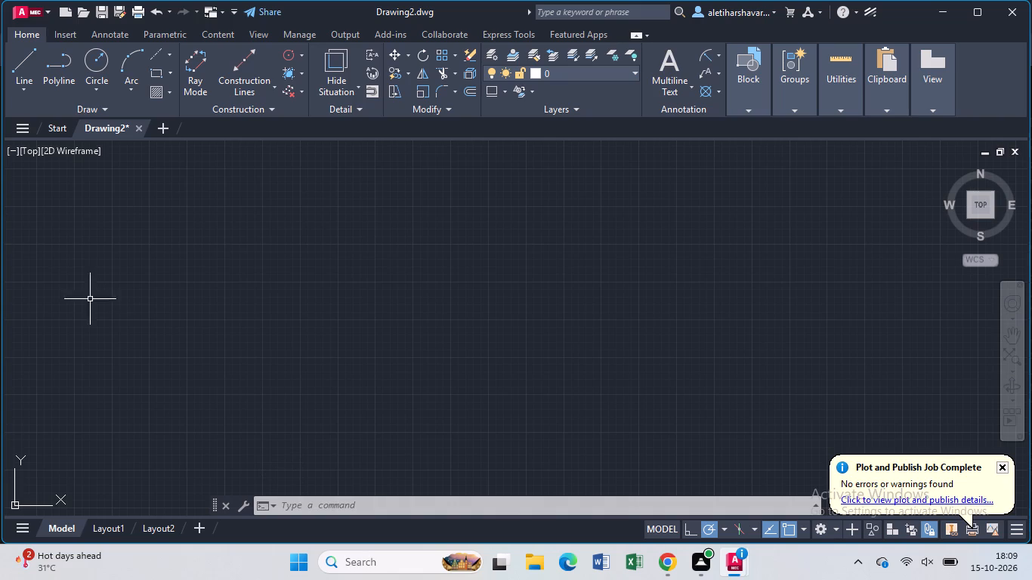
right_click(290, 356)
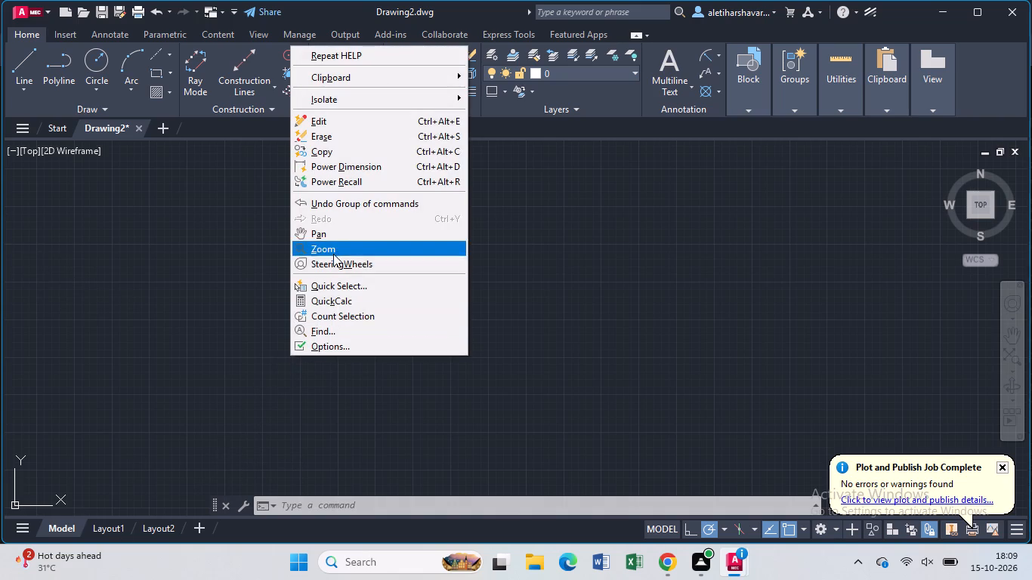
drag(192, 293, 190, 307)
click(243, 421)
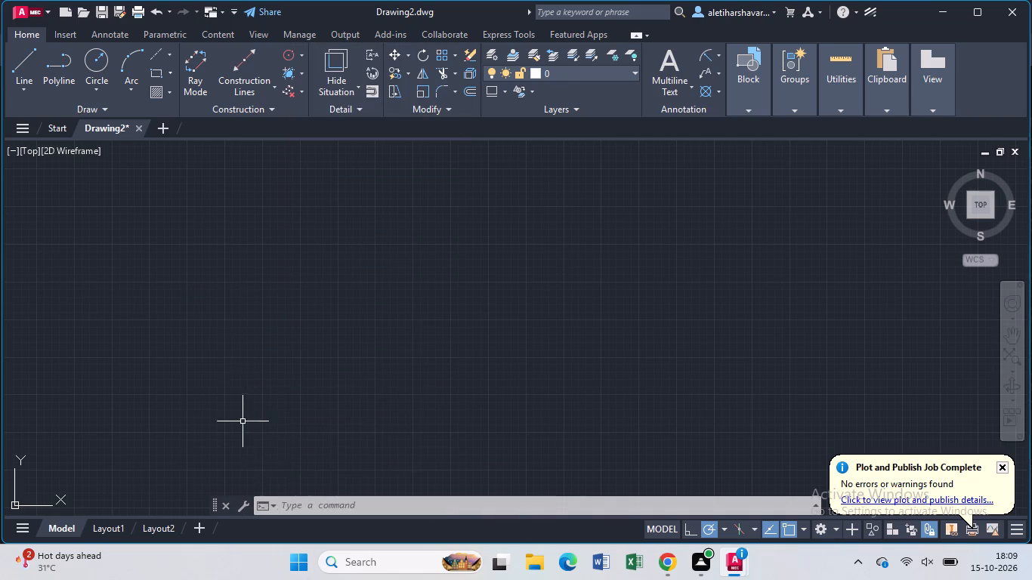
Turn on log file recording for the new drawing session with the LOGFILEON command.
click(299, 505)
text(log)
key(9)
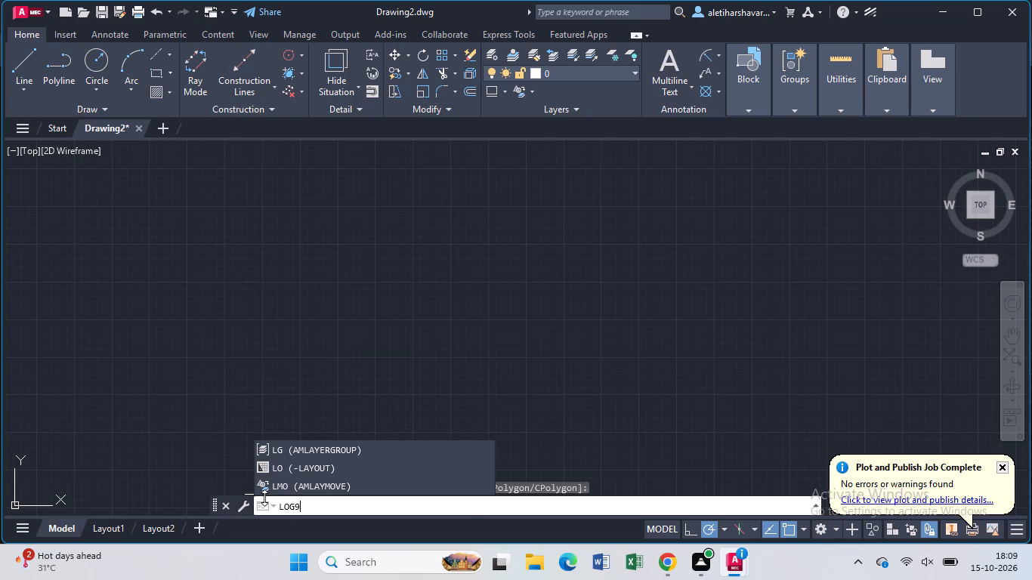
key(BackSpace)
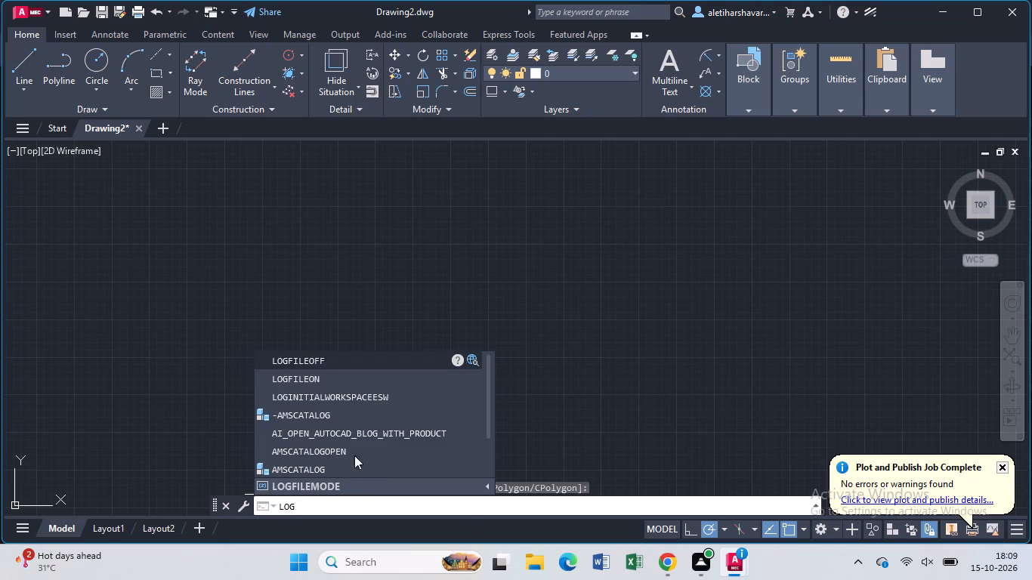
click(328, 381)
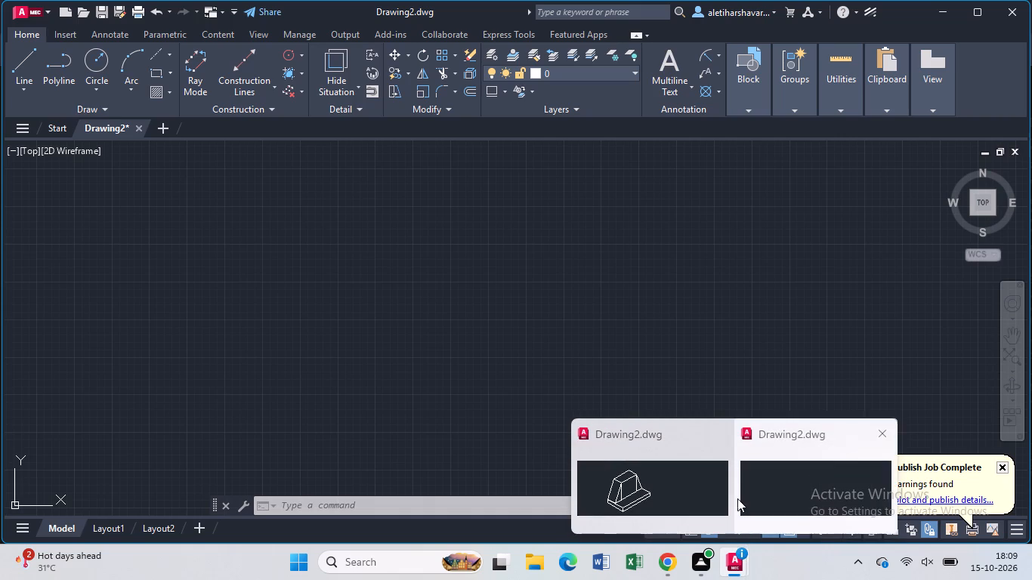
Switch to the other AutoCAD window containing the isometric bracket drawing.
click(675, 480)
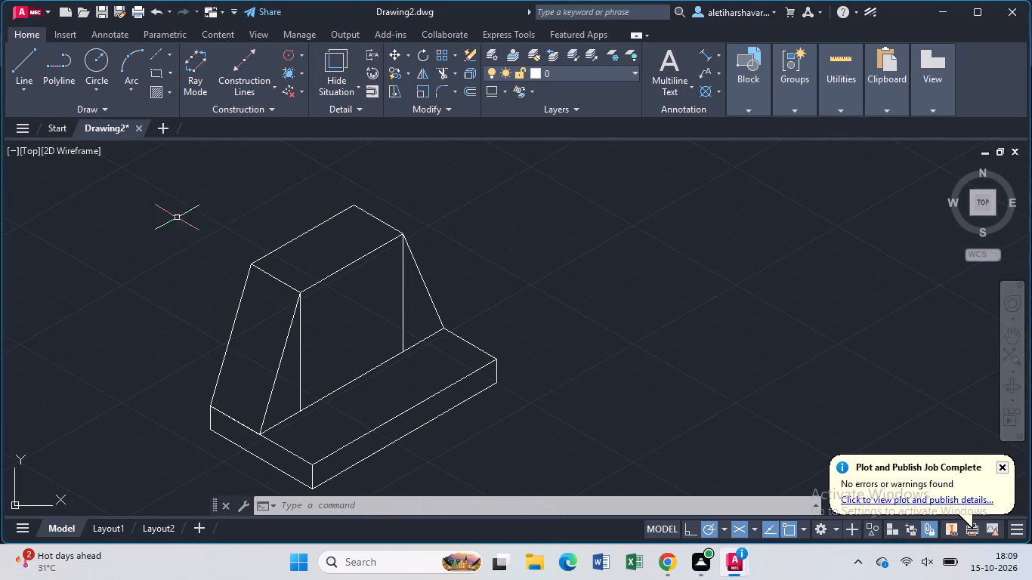
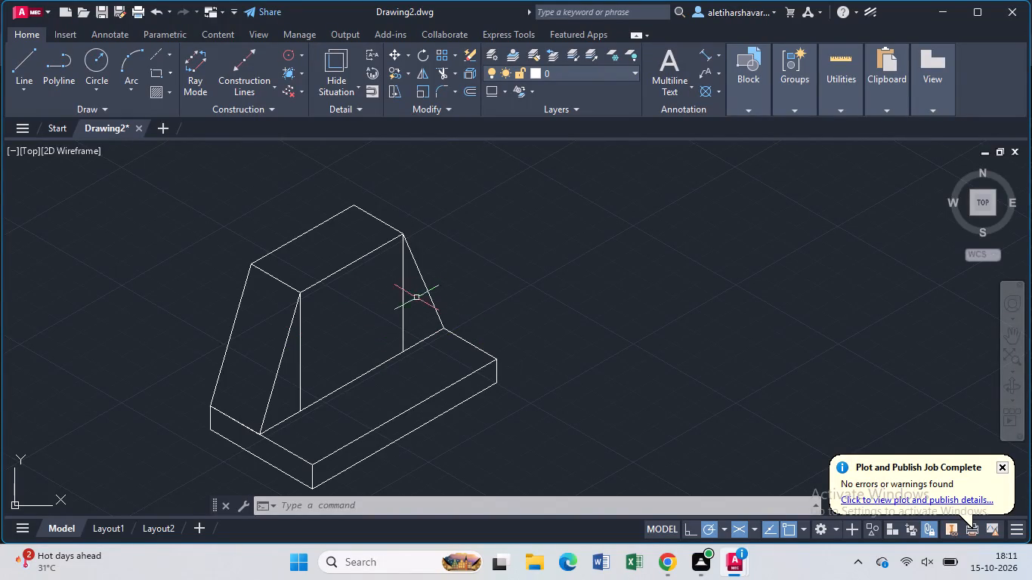
Trim away the two vertical construction lines inside the front face of the bracket's tapered upright.
text(tr)
key(Return)
click(403, 311)
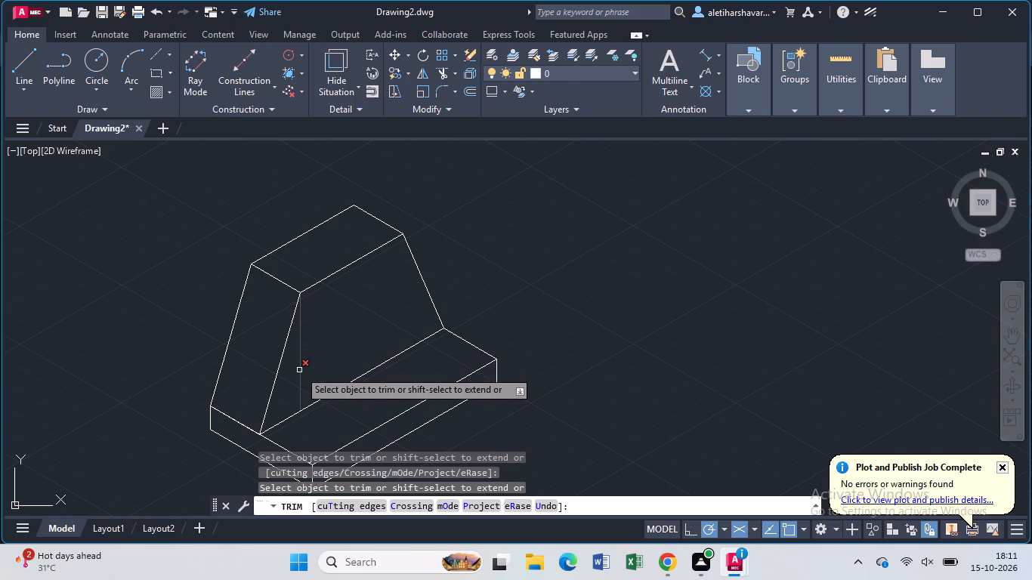
click(300, 316)
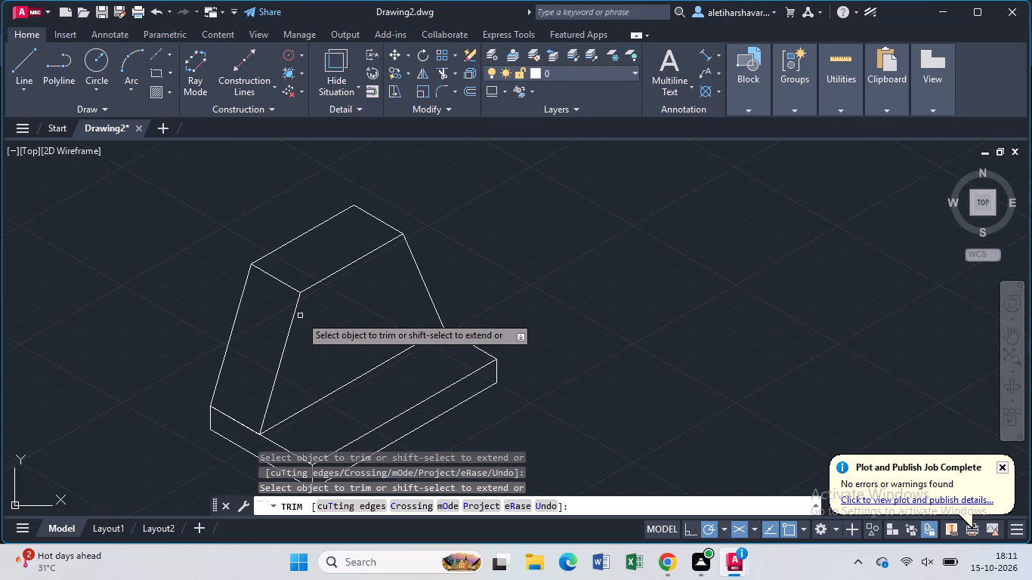
key(Escape)
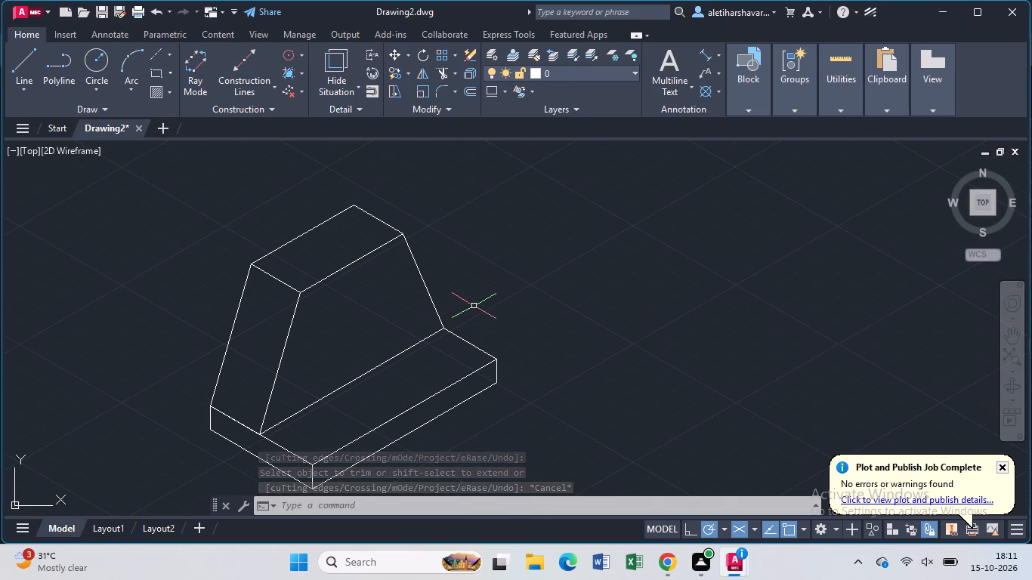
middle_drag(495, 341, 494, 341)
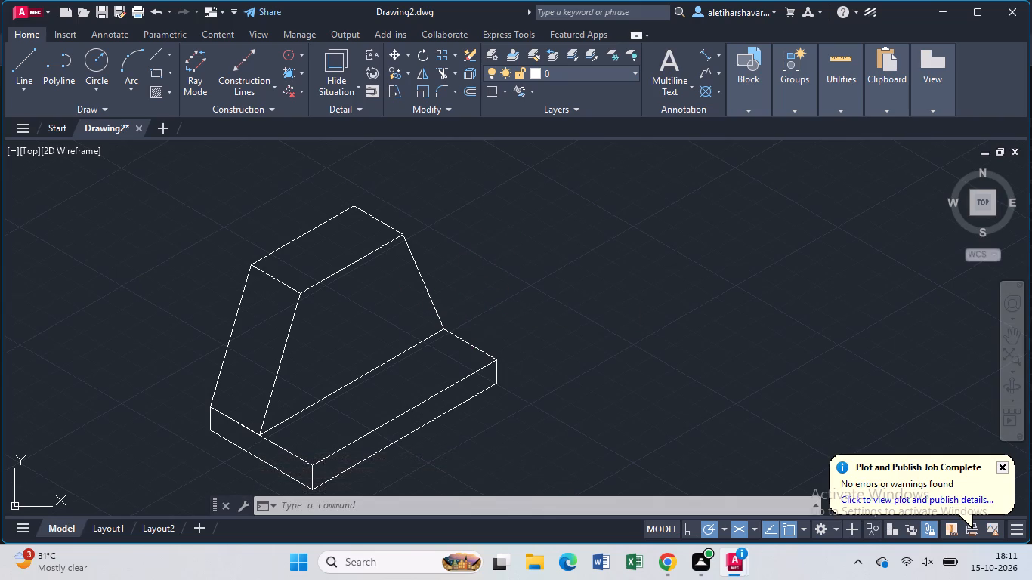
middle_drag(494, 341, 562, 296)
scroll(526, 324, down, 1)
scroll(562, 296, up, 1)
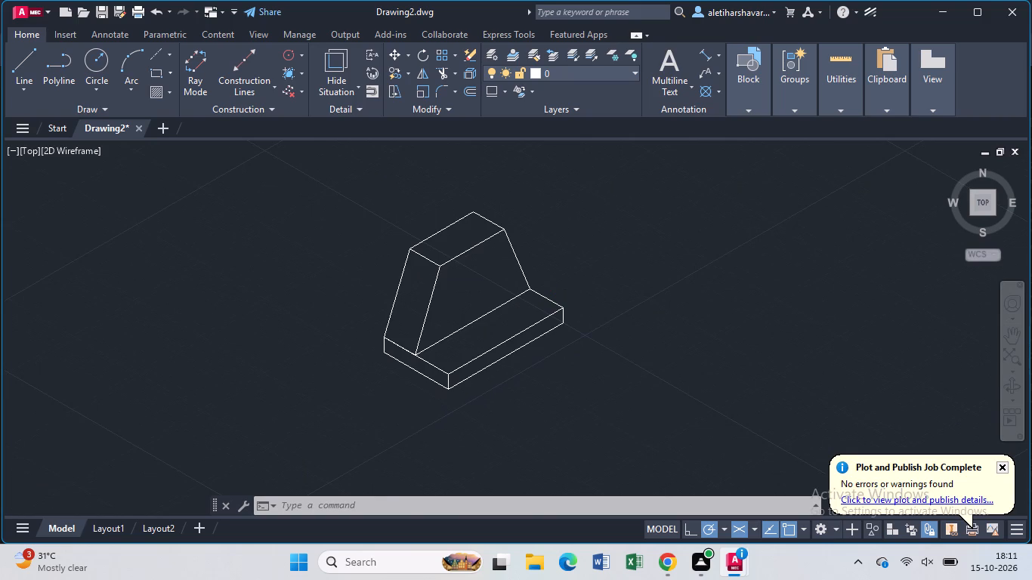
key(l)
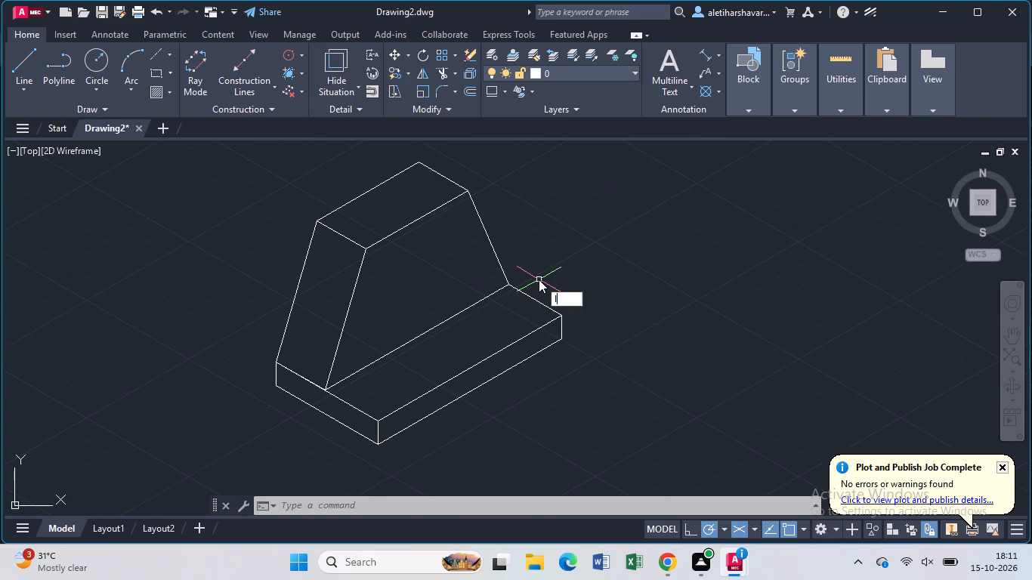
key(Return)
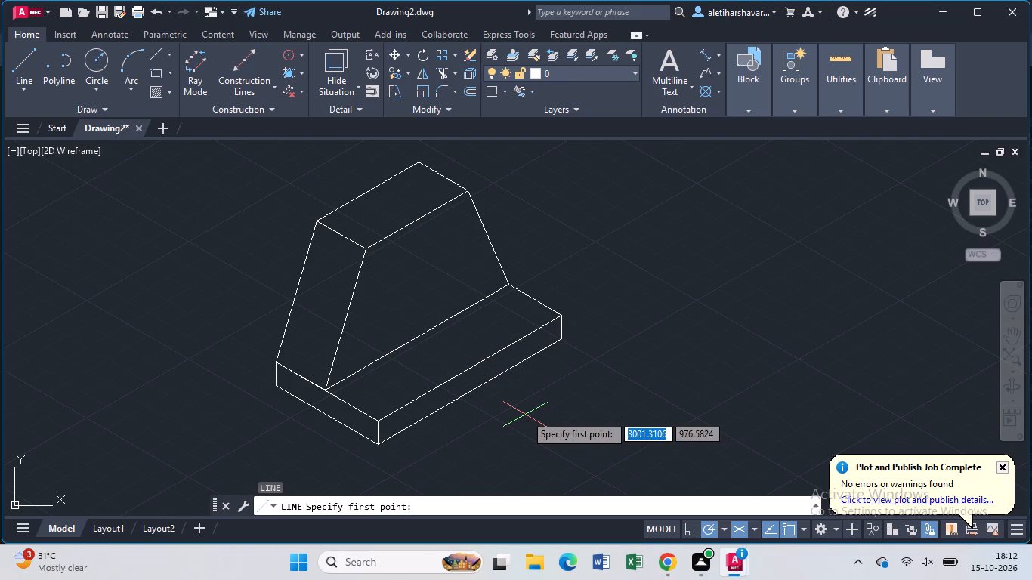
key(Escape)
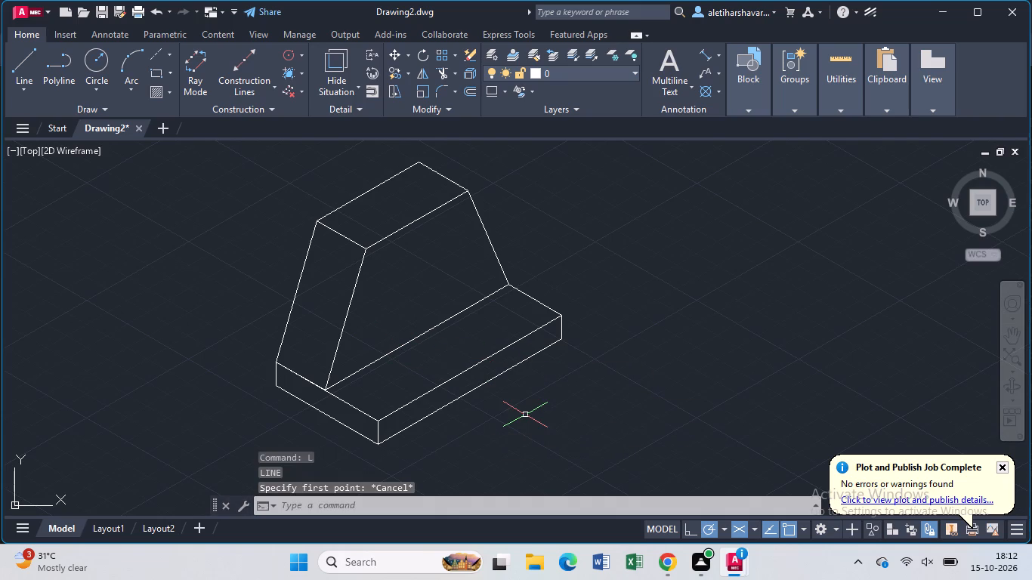
Draw connected lines from the base's lower right corner: 45 units straight up, then 45 units at 210° along the base's length.
key(l)
key(Return)
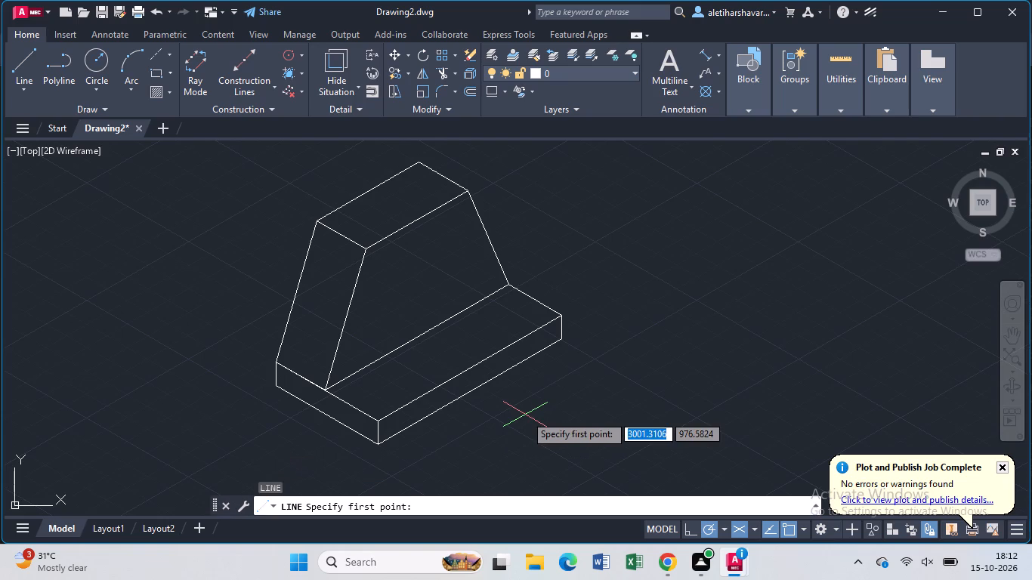
click(564, 337)
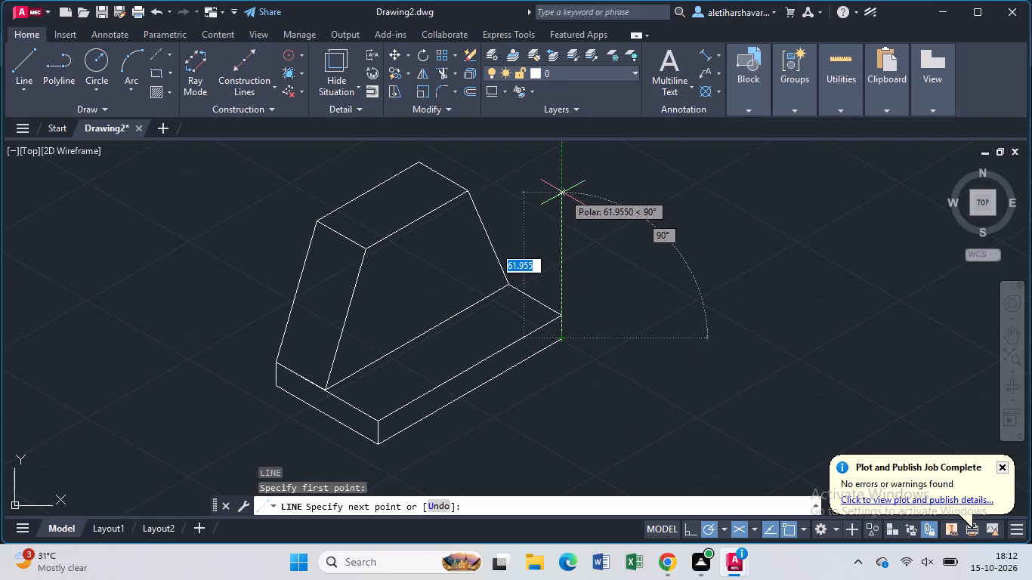
text(45)
key(Return)
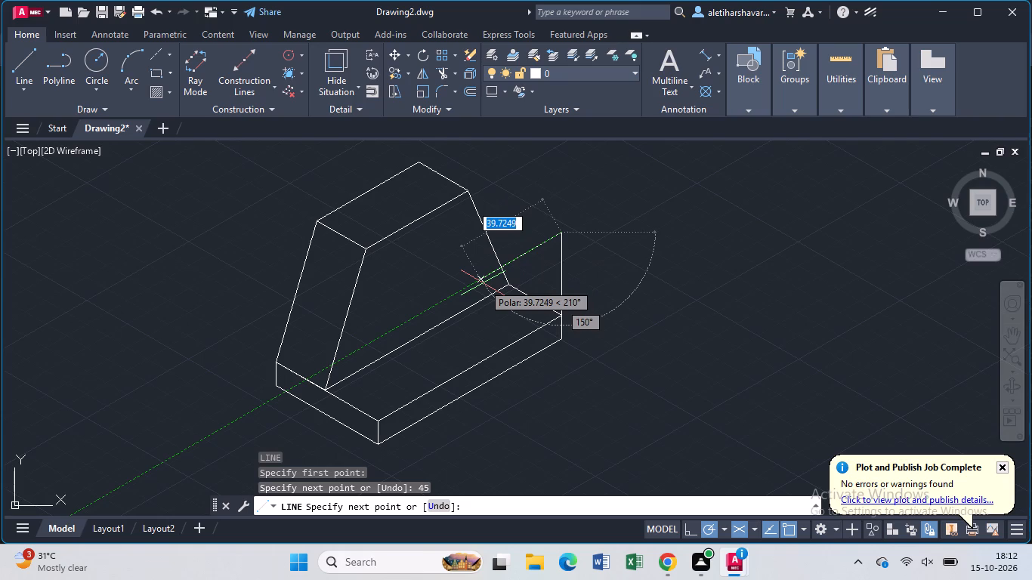
text(45)
key(Return)
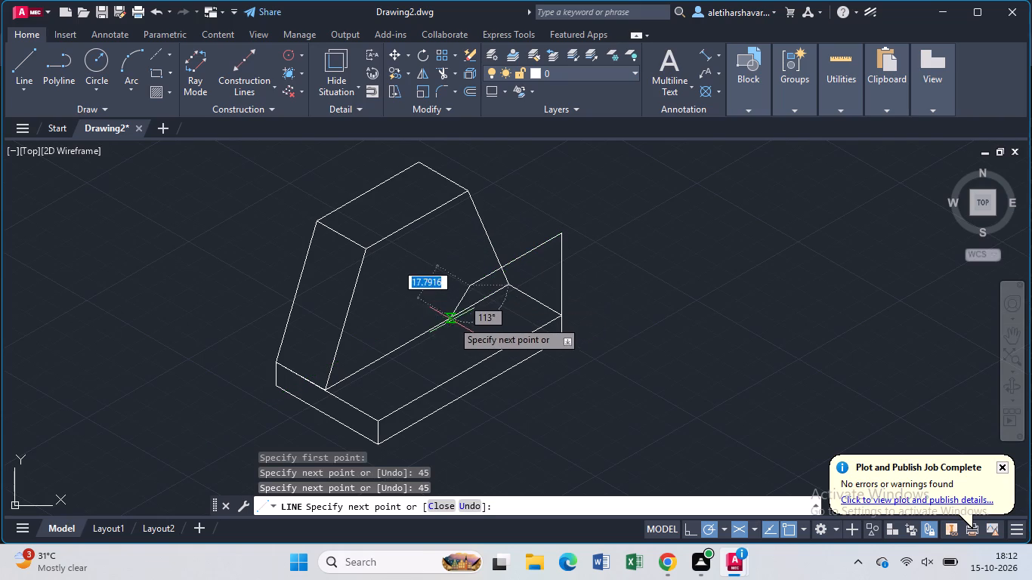
key(Escape)
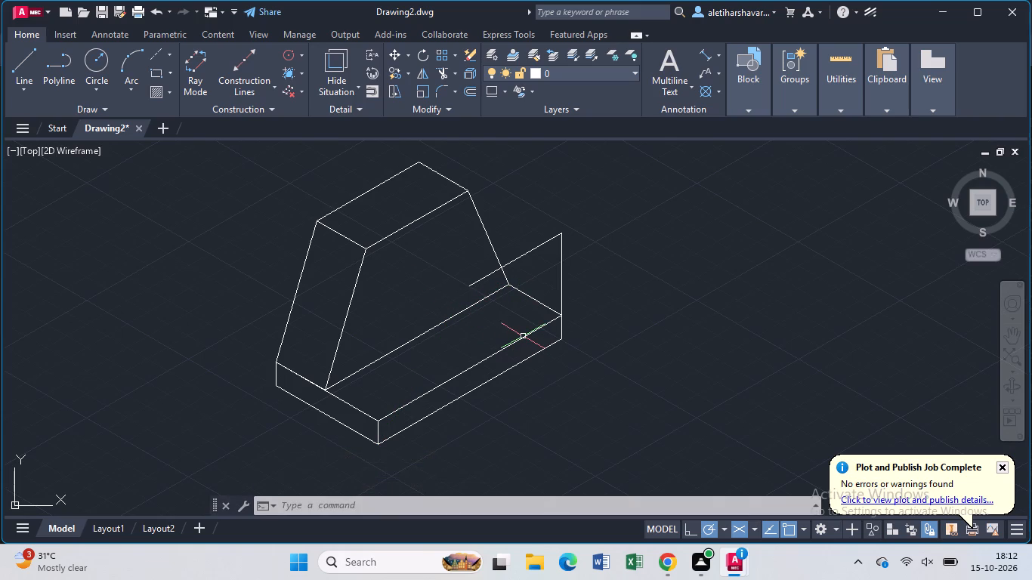
key(Escape)
Start a line at the foot of the upright's front sloping edge, running 6 units at 150° along the base's top edge.
key(l)
key(Return)
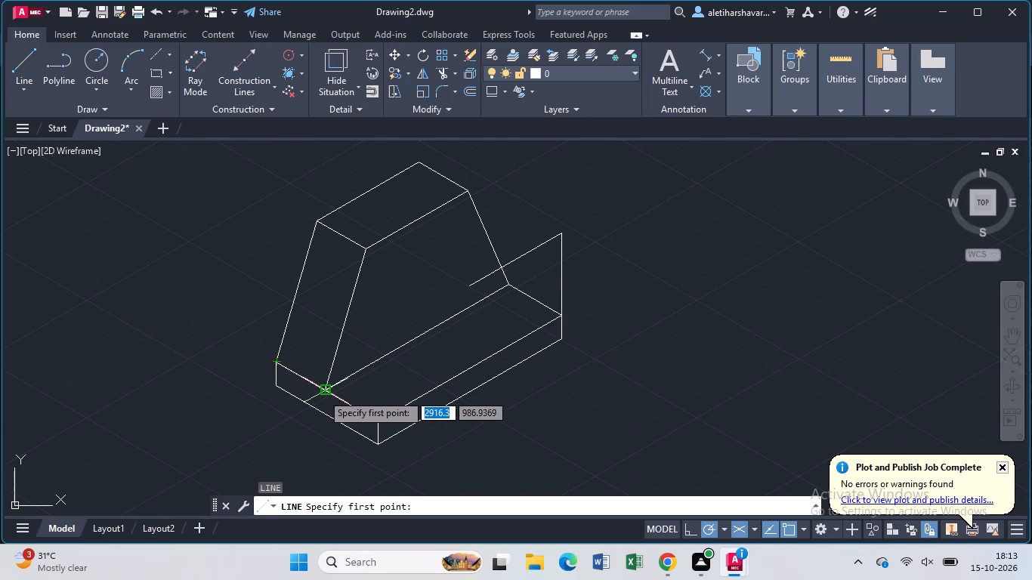
scroll(322, 393, up, 2)
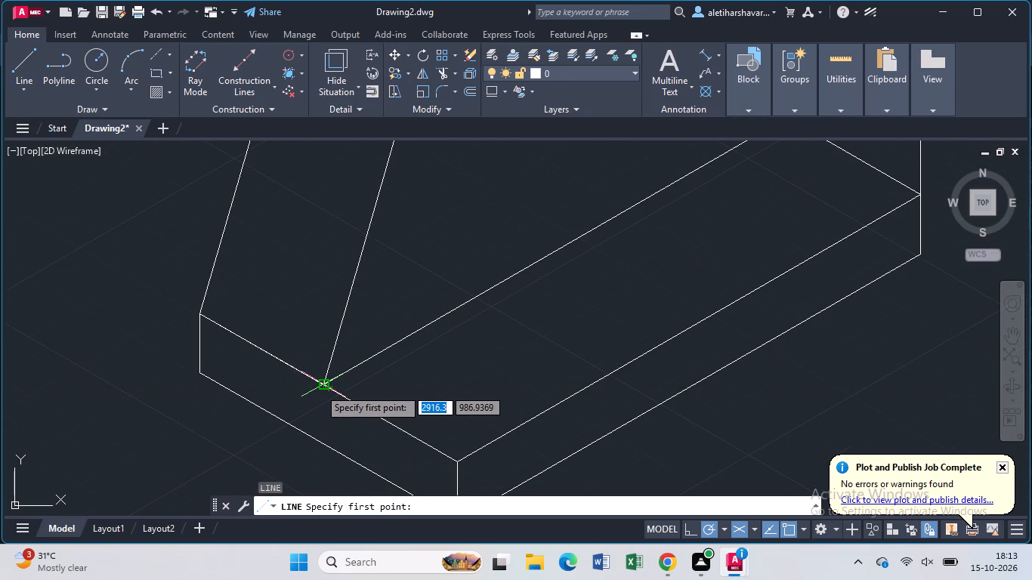
scroll(320, 387, up, 2)
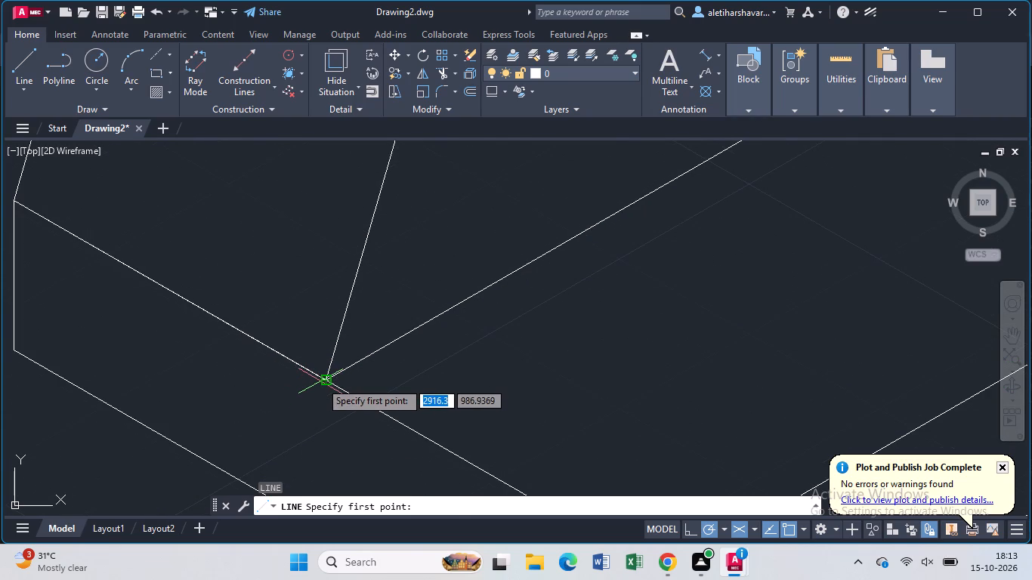
click(320, 381)
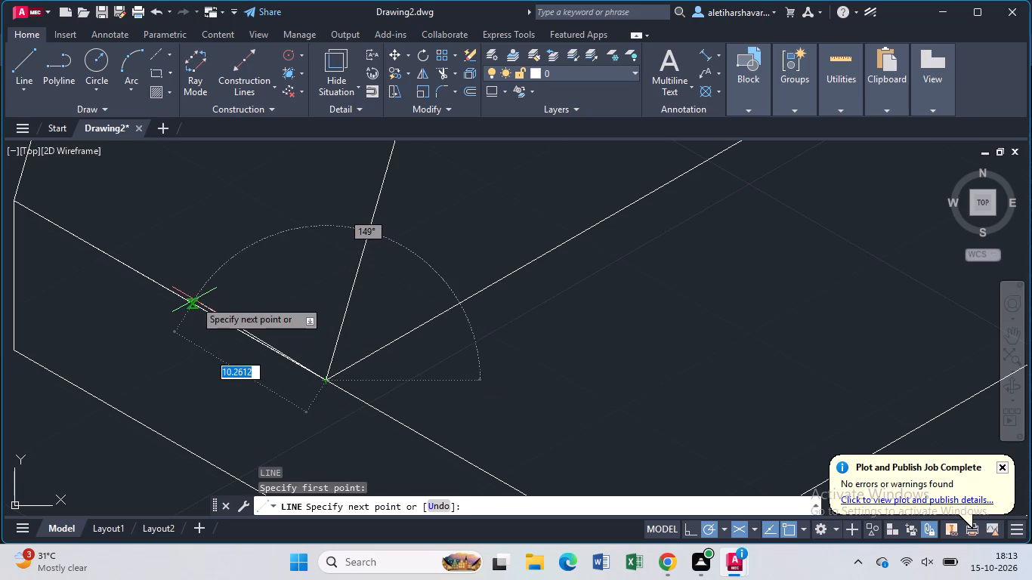
scroll(195, 300, down, 2)
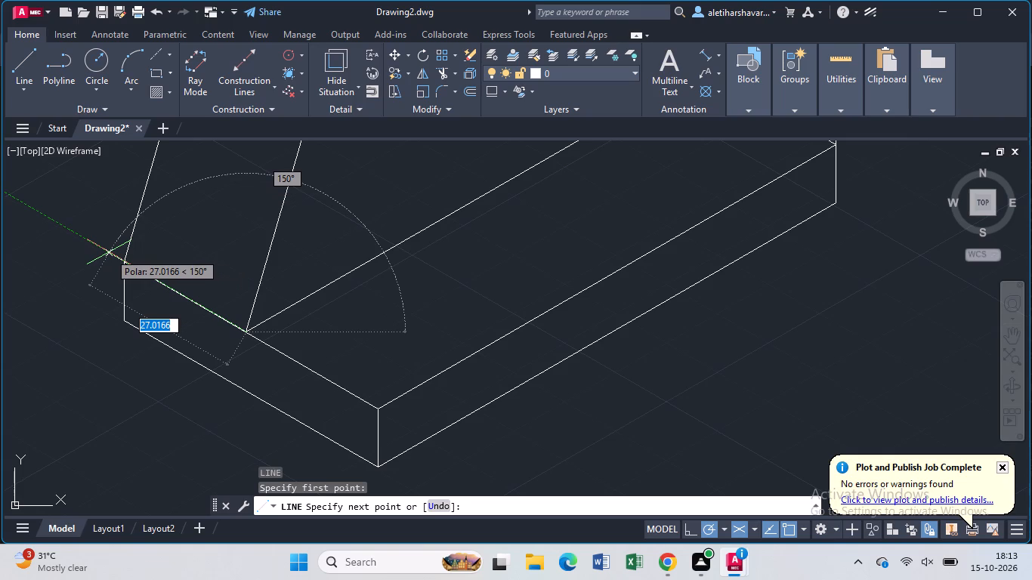
key(6)
key(Return)
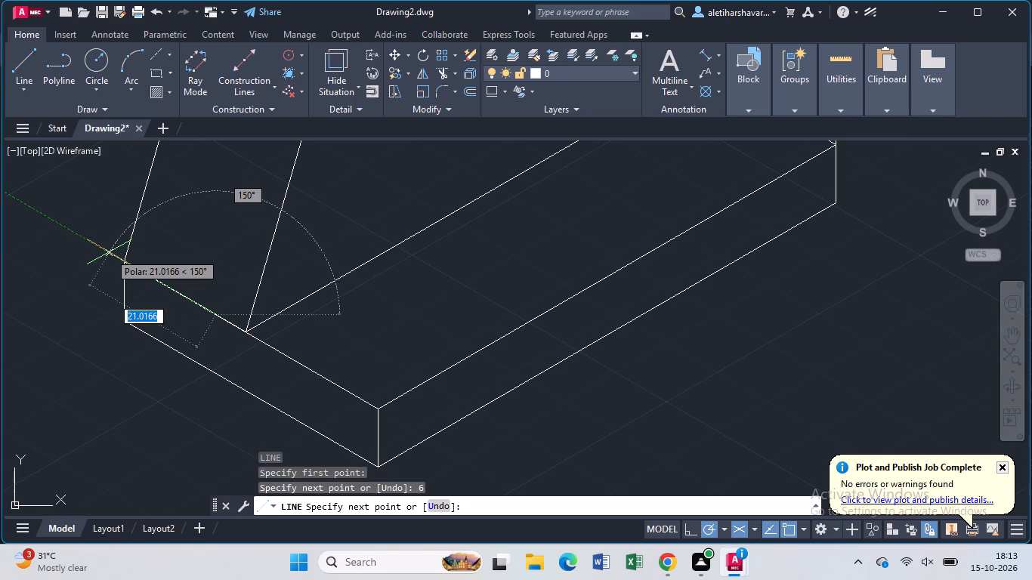
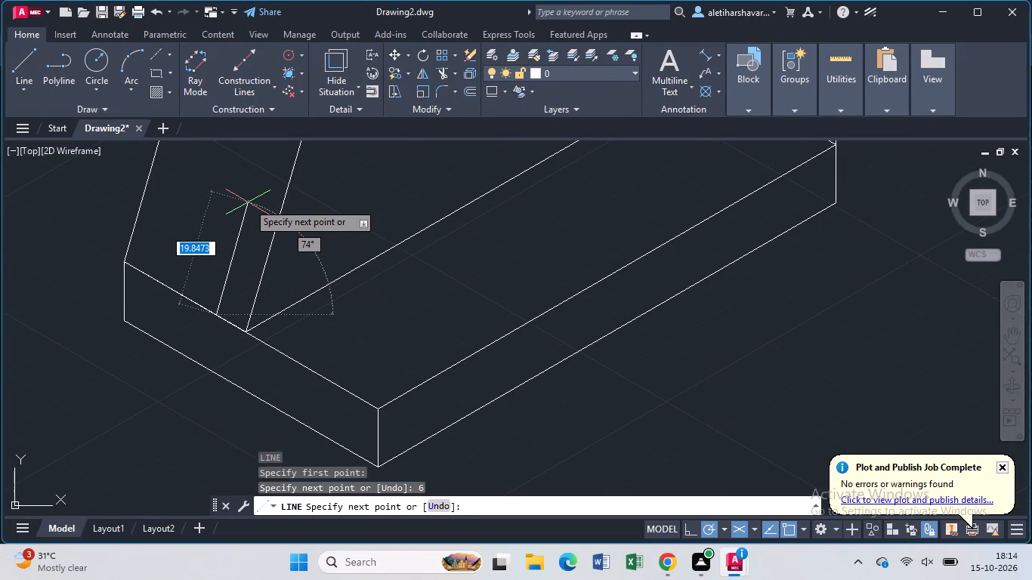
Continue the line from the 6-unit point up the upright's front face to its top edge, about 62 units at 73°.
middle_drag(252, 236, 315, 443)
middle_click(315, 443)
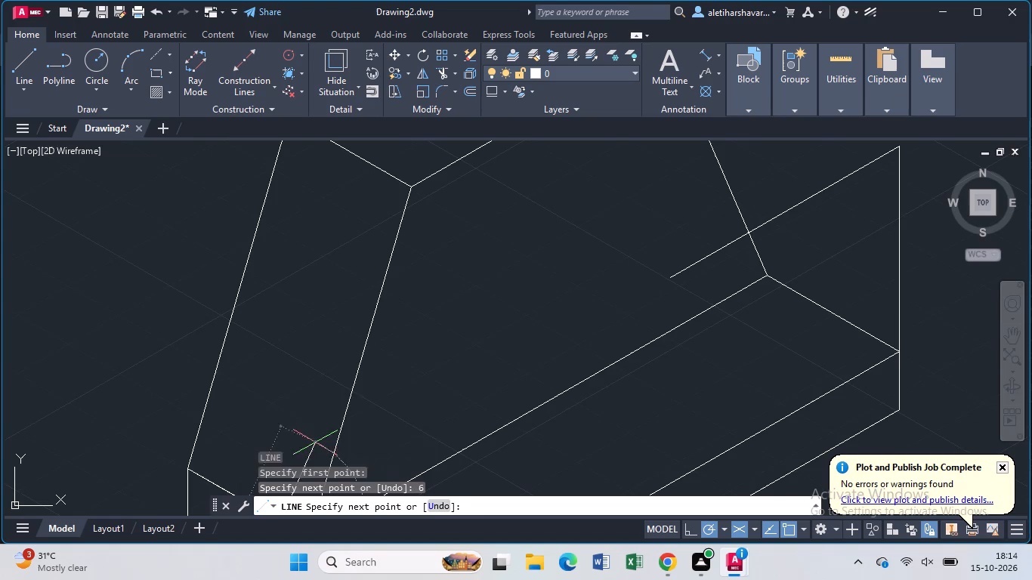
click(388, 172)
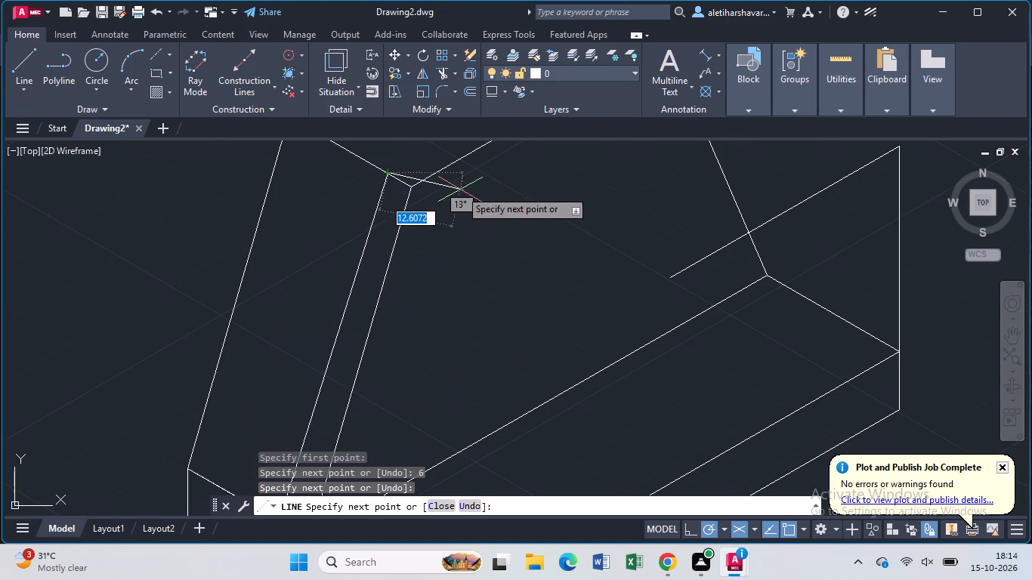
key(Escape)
Draw connected lines from the top end of the upright's front sloping edge: 6 units at 150°, then down to the 6-unit point on the base.
key(l)
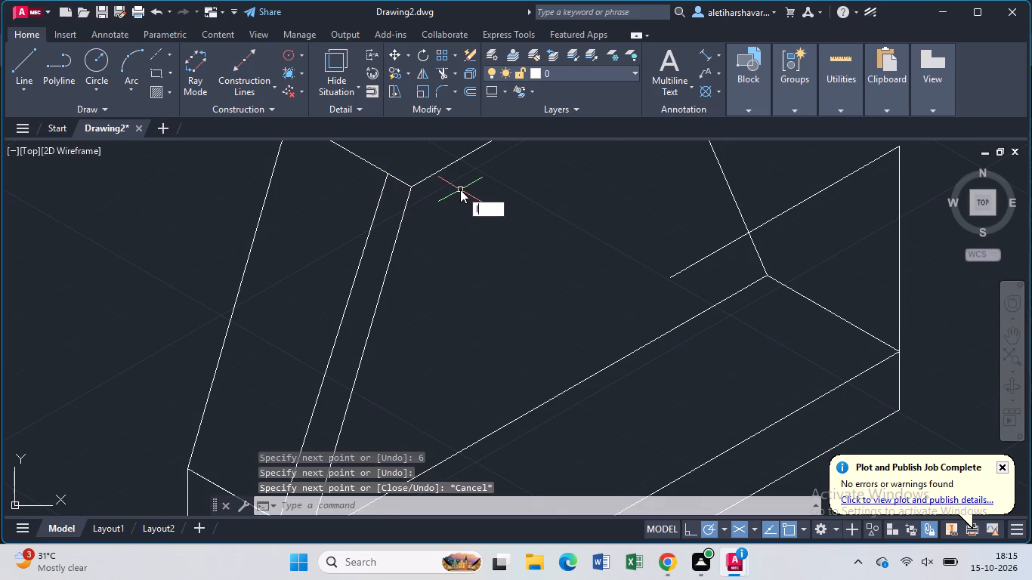
key(Return)
click(408, 187)
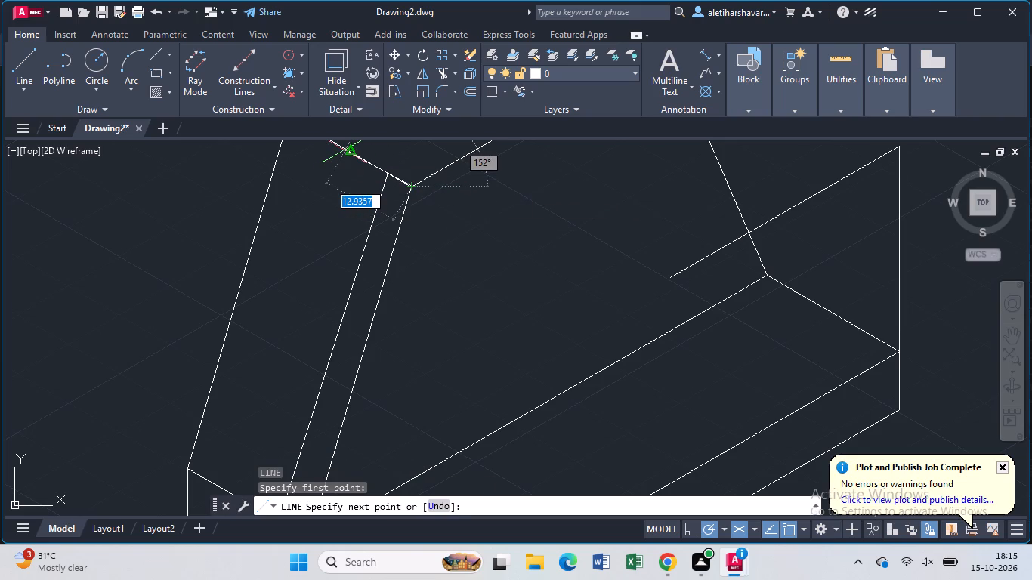
middle_drag(345, 150, 446, 325)
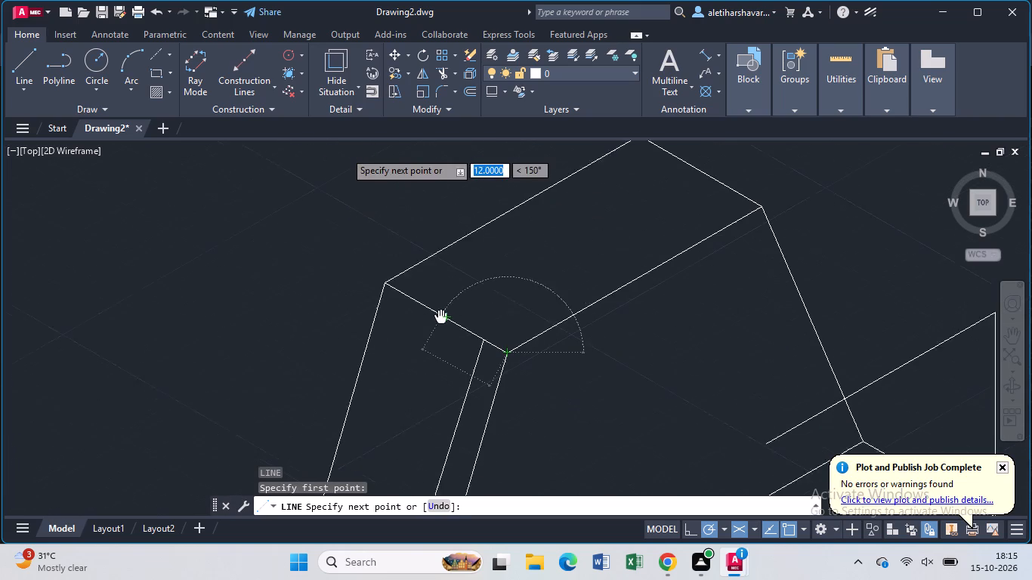
middle_drag(446, 325, 453, 334)
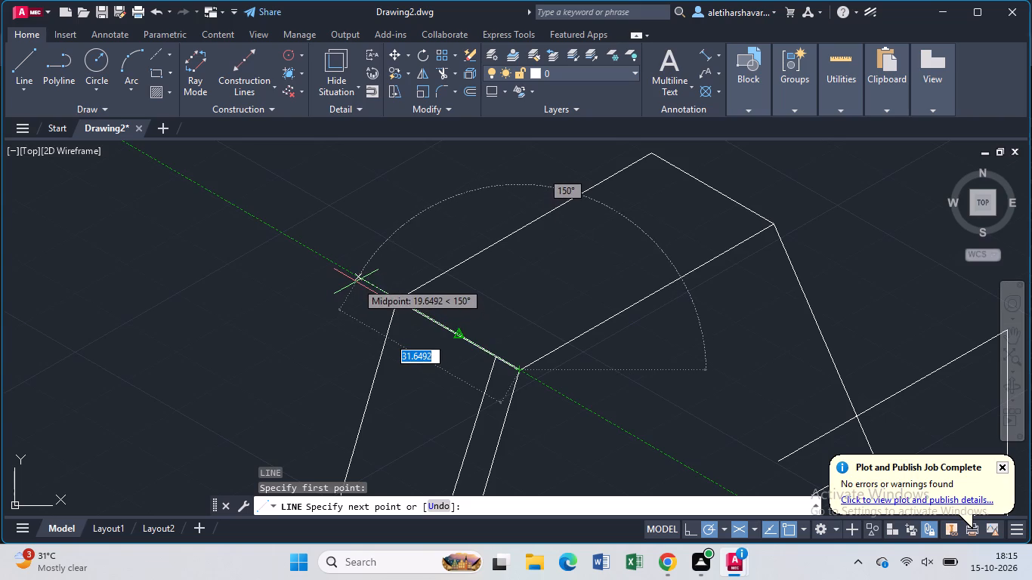
key(6)
key(Return)
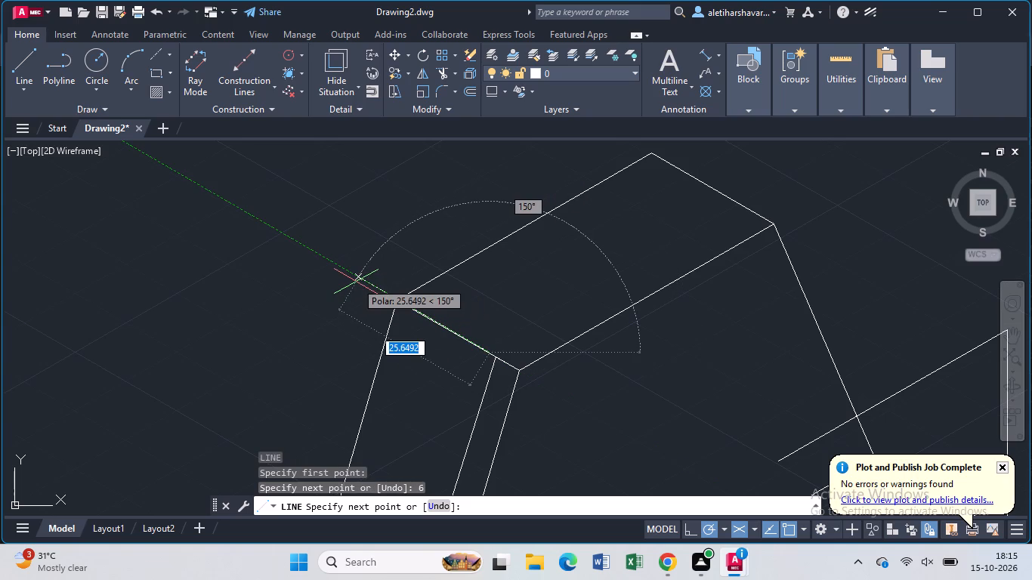
middle_drag(418, 443, 343, 191)
middle_drag(335, 173, 331, 154)
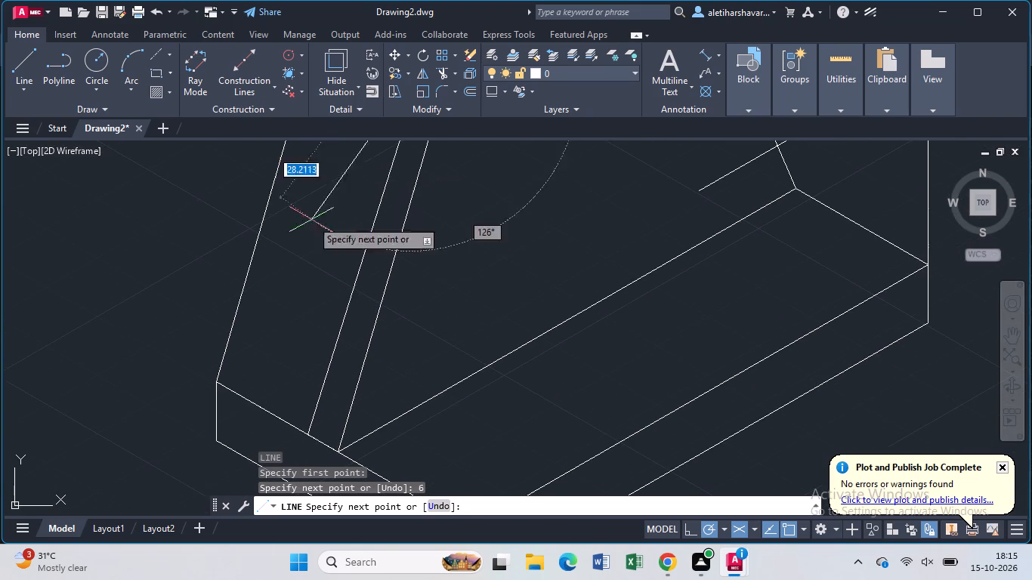
click(304, 430)
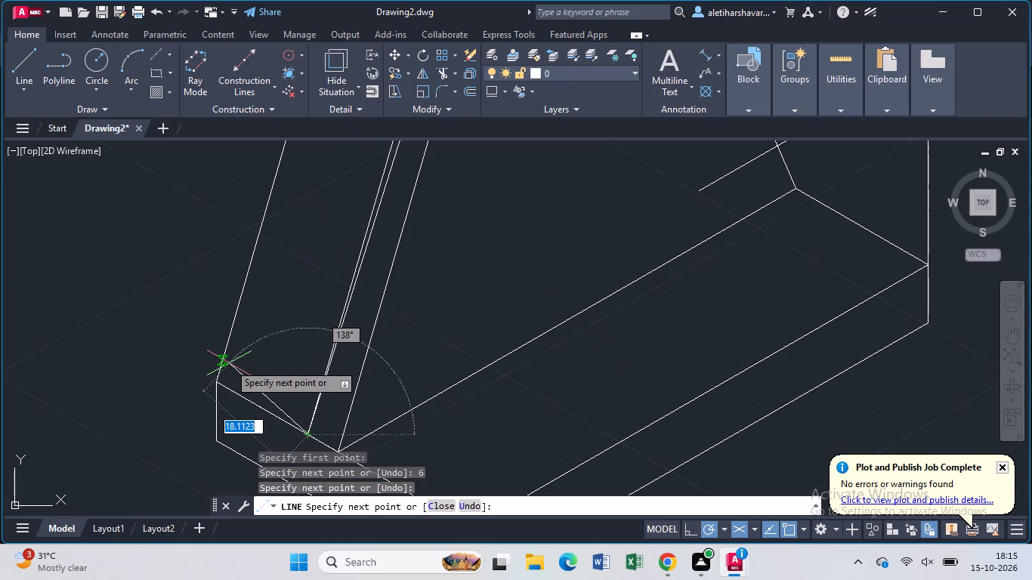
key(Escape)
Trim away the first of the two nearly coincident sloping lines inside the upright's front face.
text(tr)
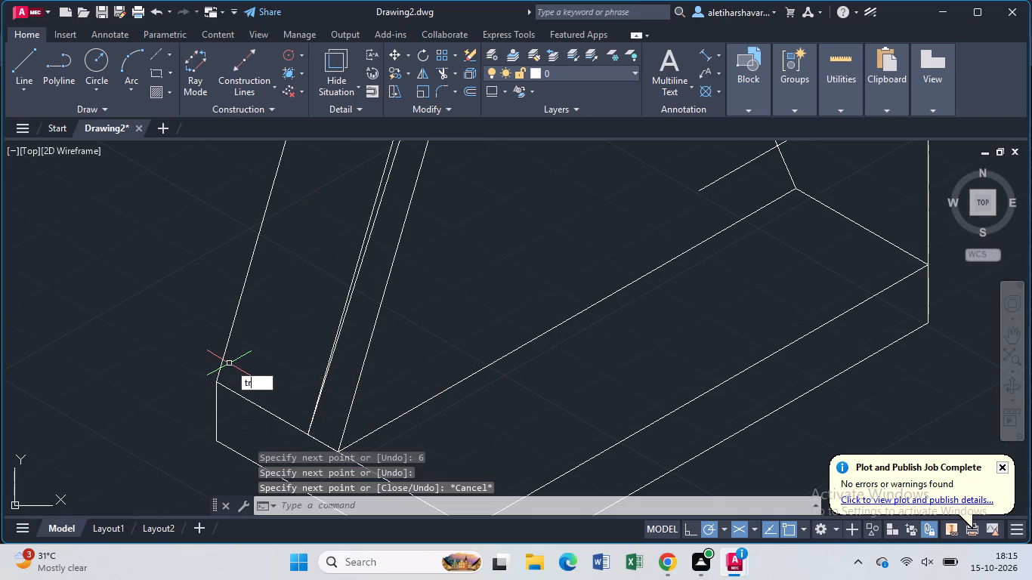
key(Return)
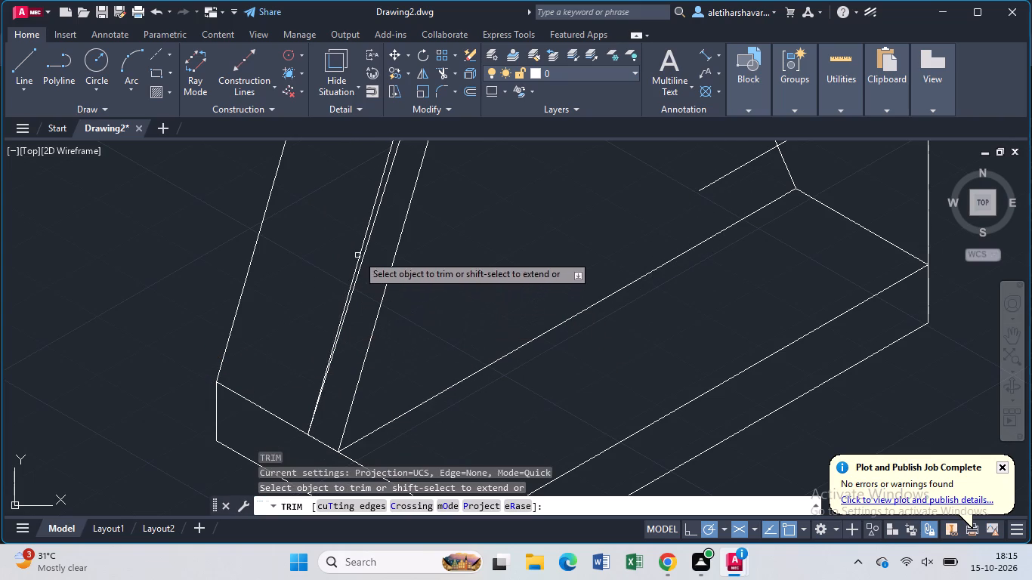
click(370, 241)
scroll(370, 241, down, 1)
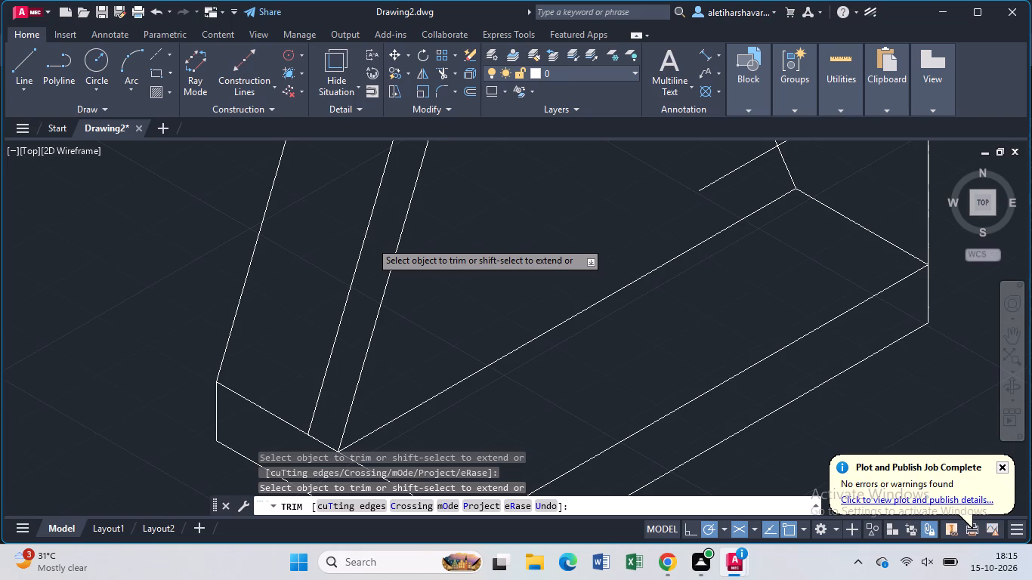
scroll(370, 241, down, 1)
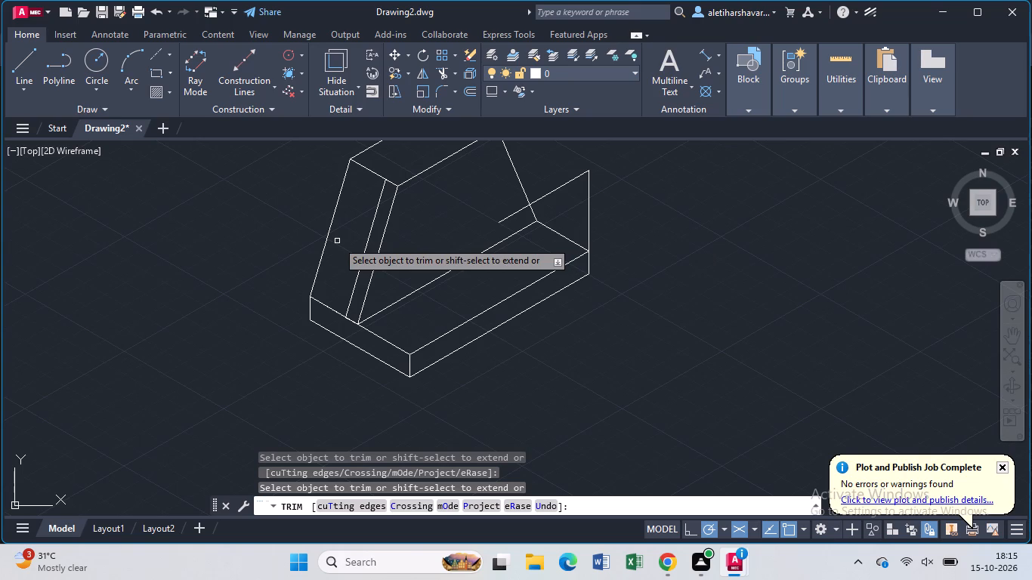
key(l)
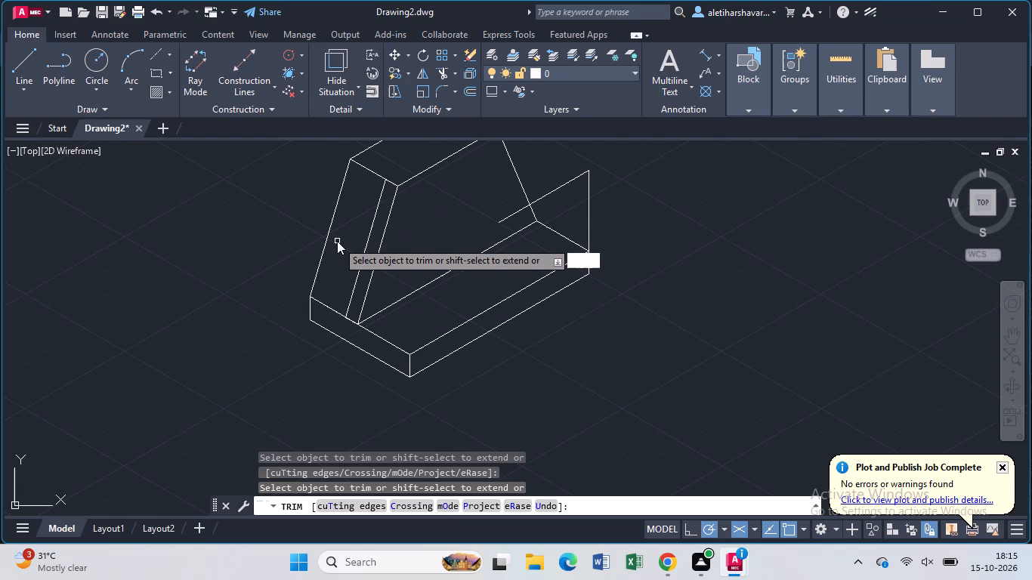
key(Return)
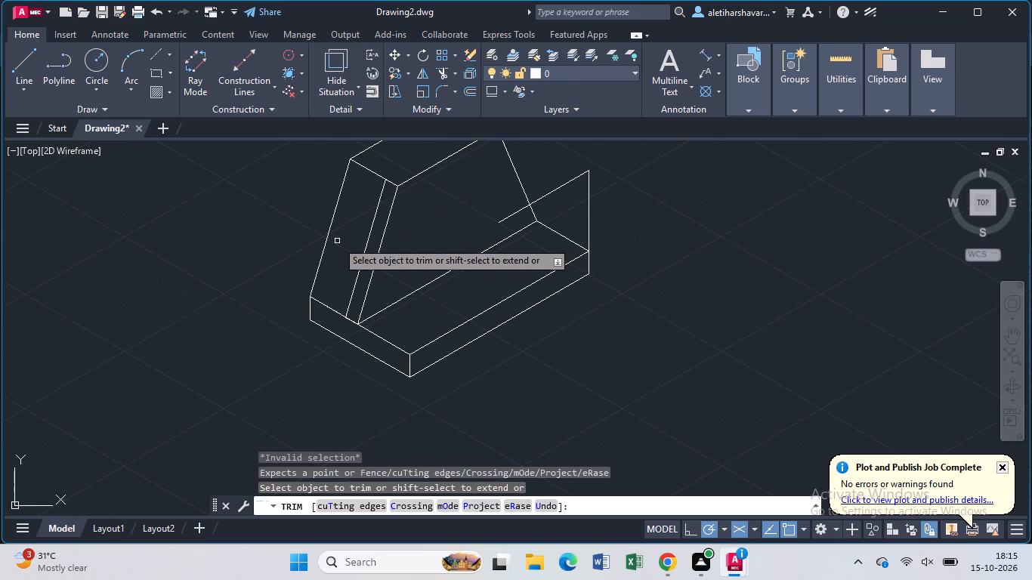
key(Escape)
Draw connected lines from the foot of the inner sloping line: 15 units straight up, then a horizontal line across both sloping lines.
key(l)
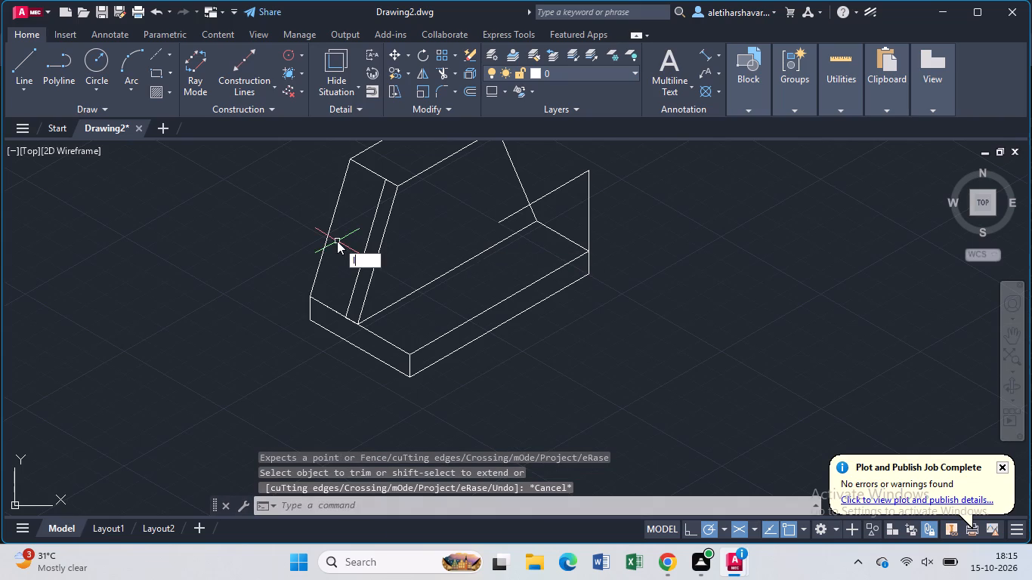
key(Return)
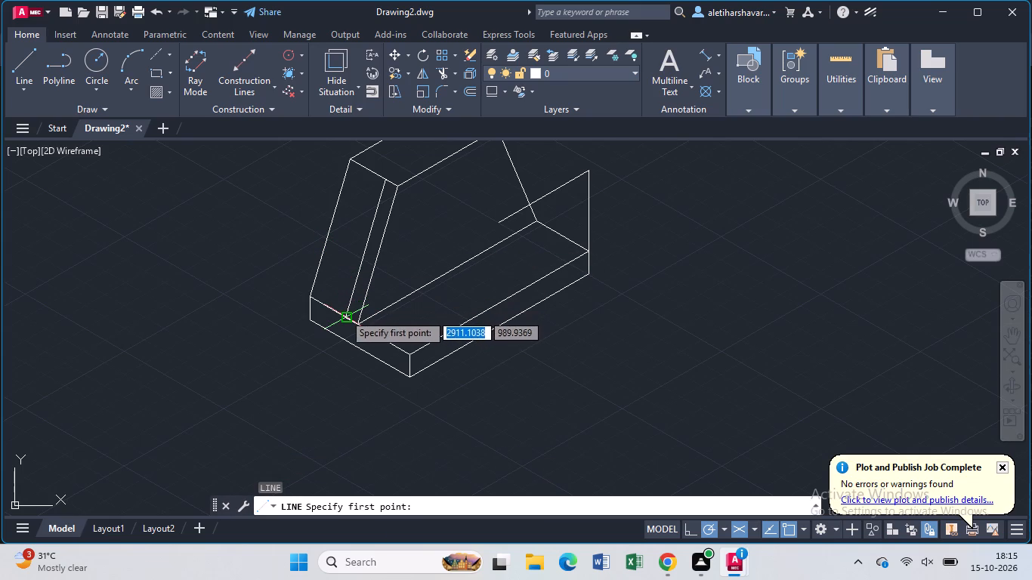
click(343, 314)
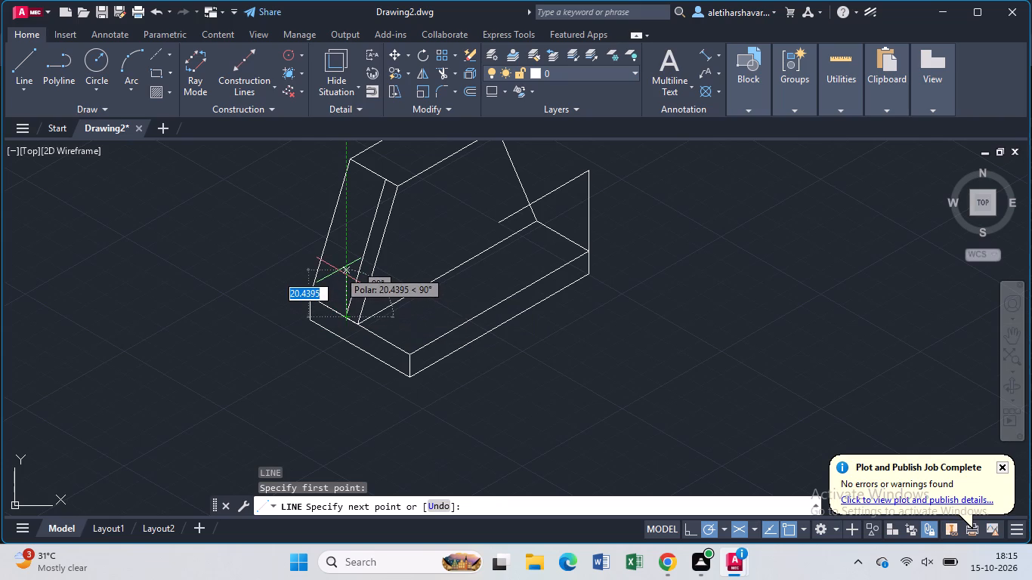
key(1)
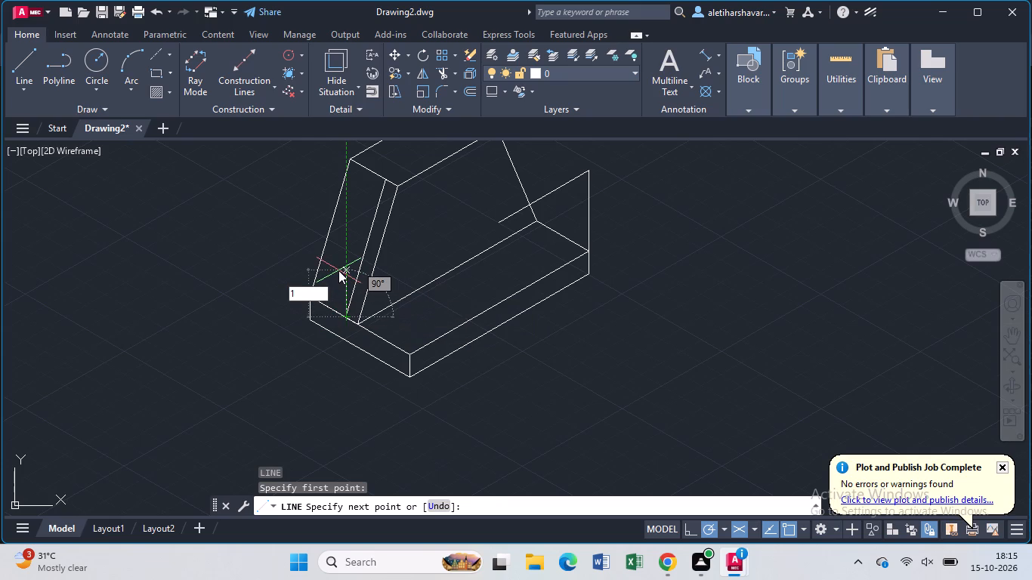
key(5)
key(Return)
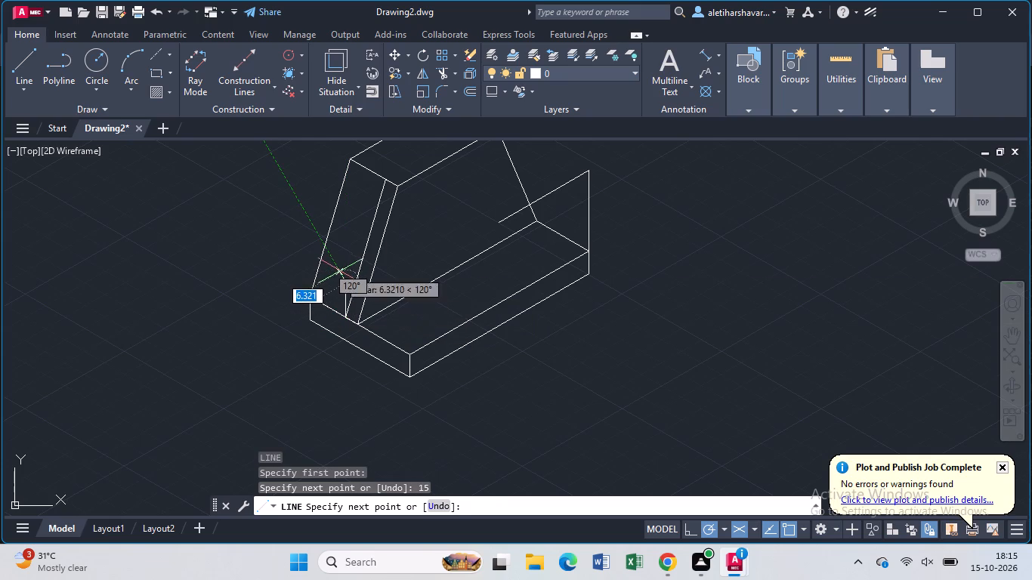
click(395, 285)
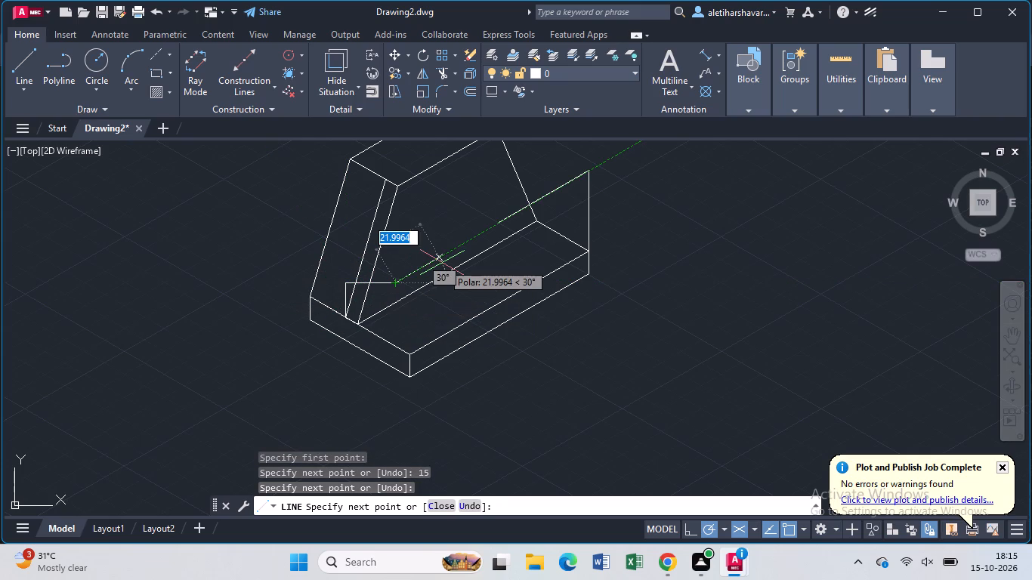
key(Escape)
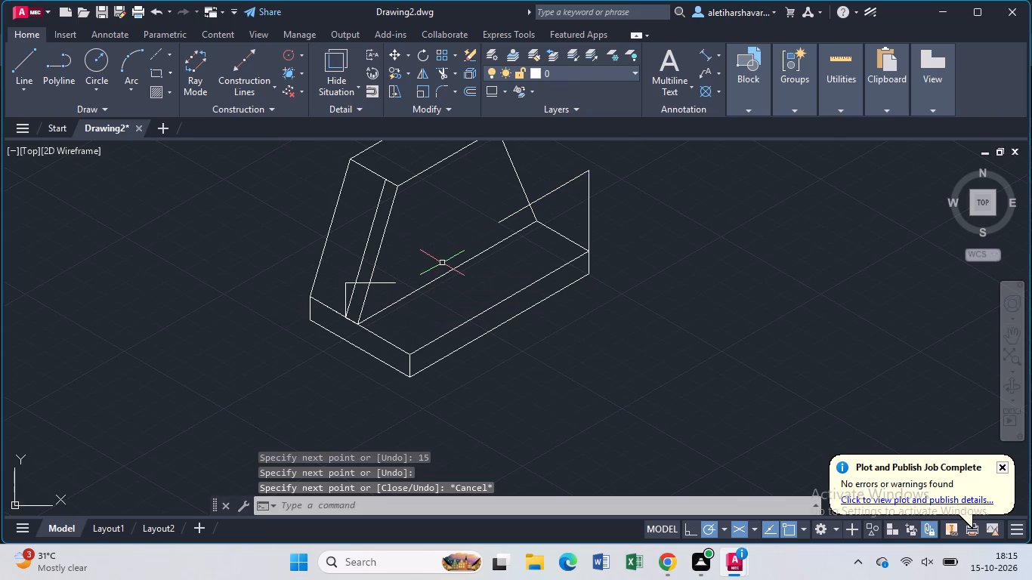
Trim the horizontal line beyond the upright's front sloping edge and between the two sloping lines, starting on the remaining stub.
text(tr)
key(Return)
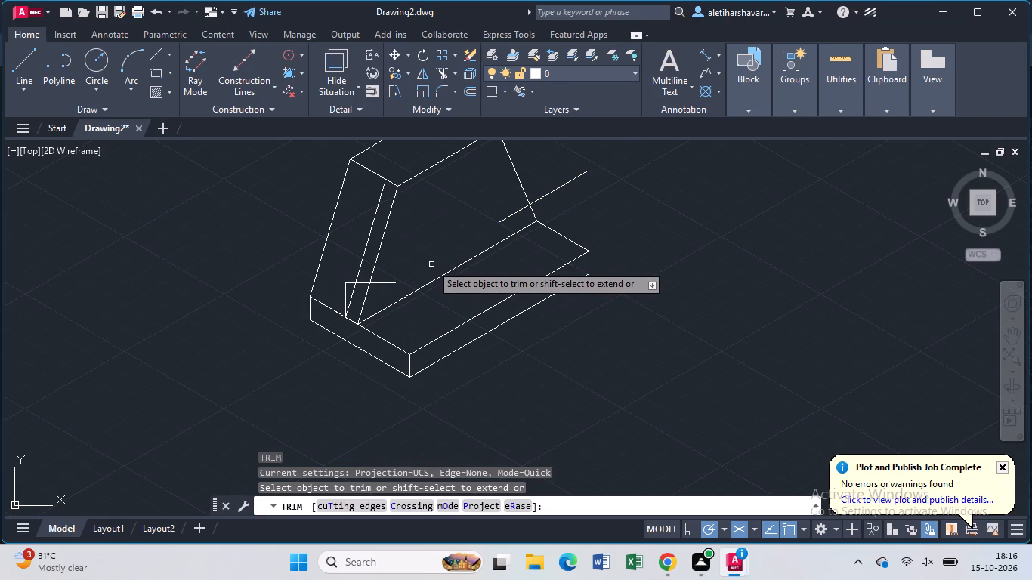
click(390, 282)
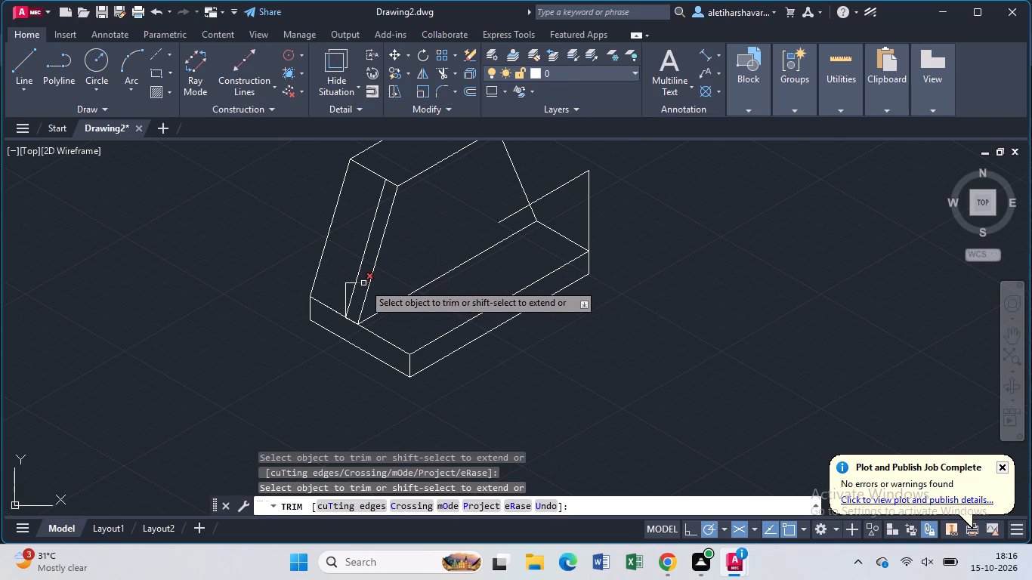
click(363, 283)
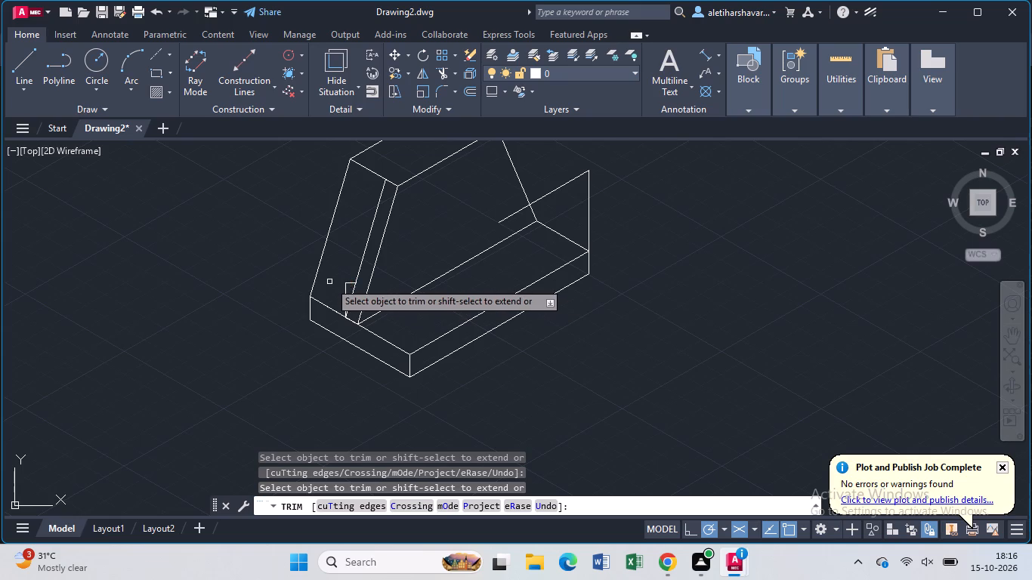
click(288, 264)
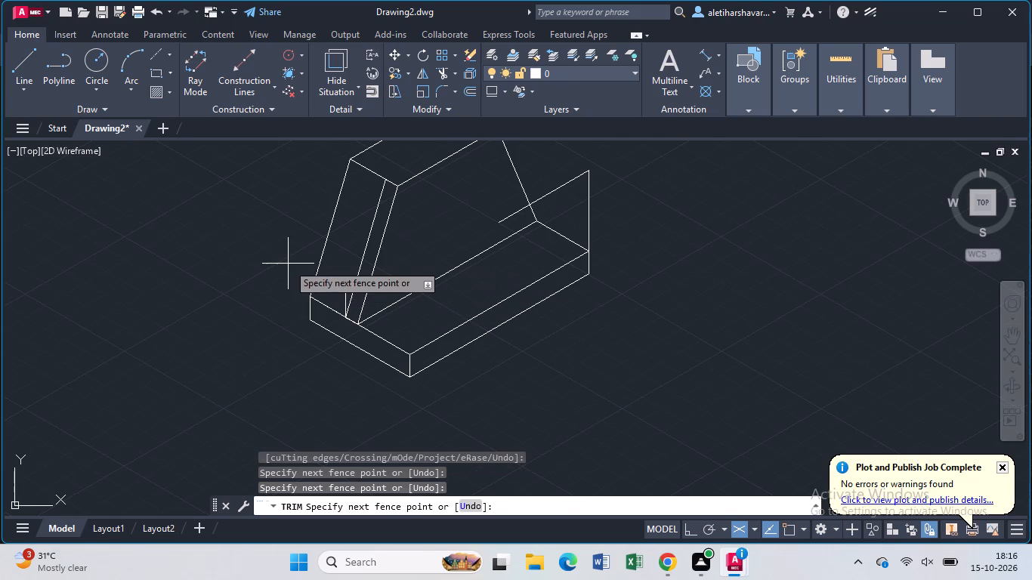
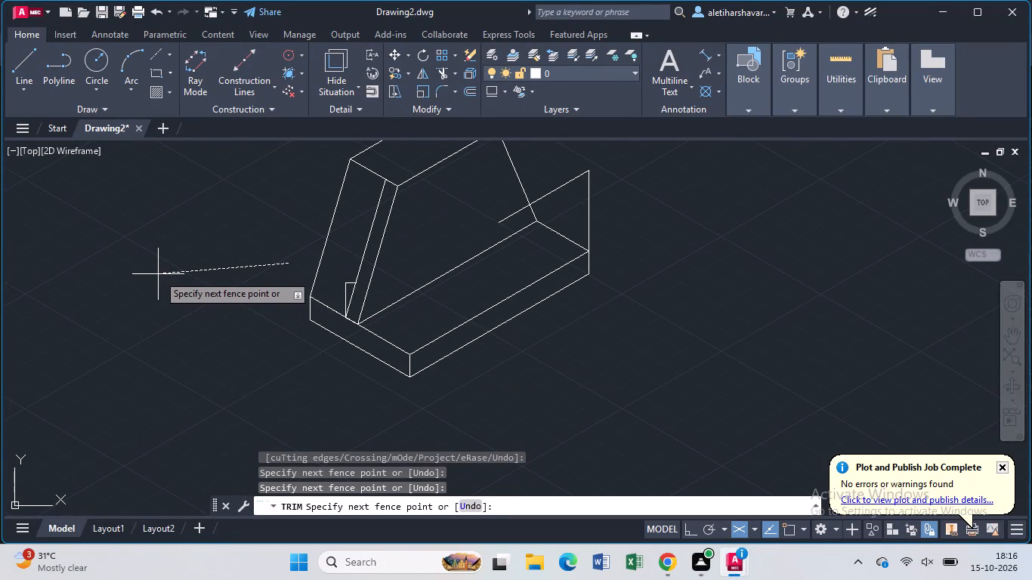
Draw a 12-unit line at 150° from the point where the short horizontal construction line meets the inner sloping line.
key(Escape)
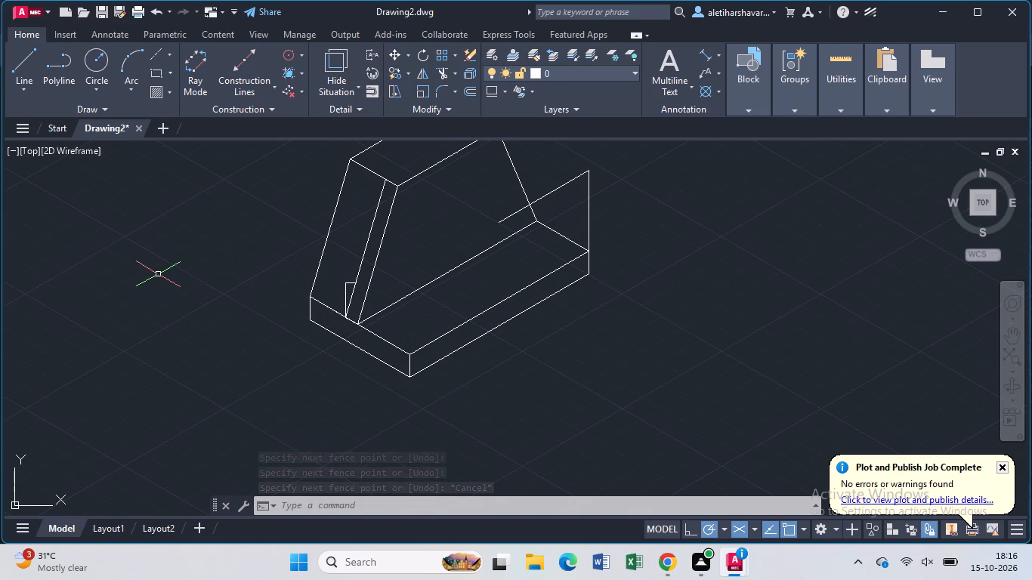
key(l)
key(Return)
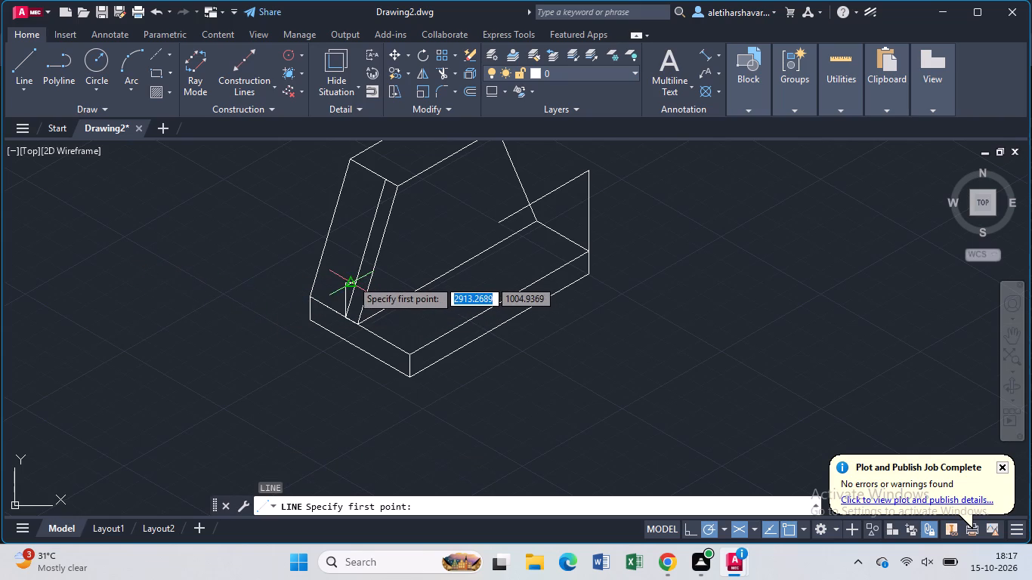
scroll(357, 282, up, 2)
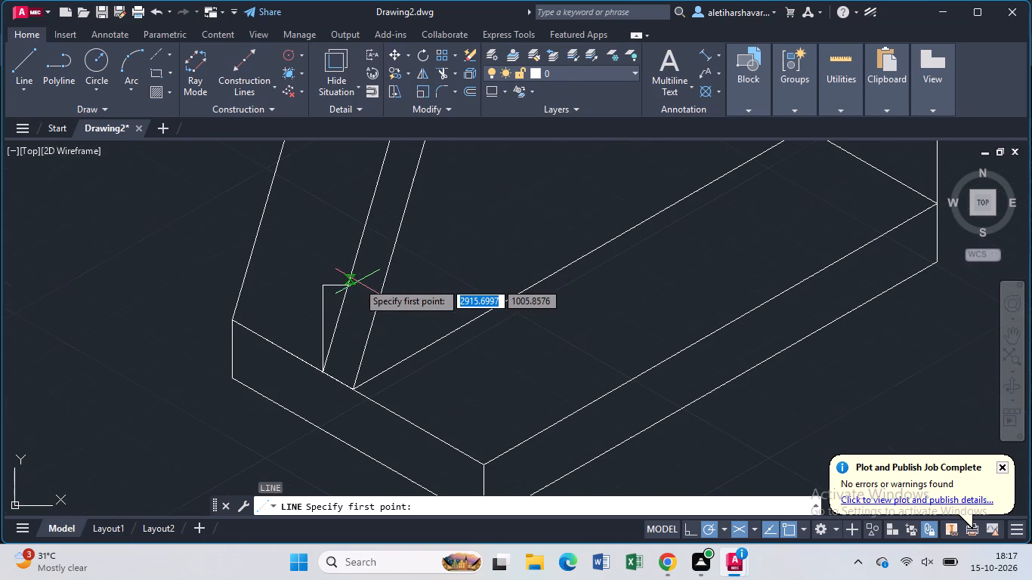
click(353, 285)
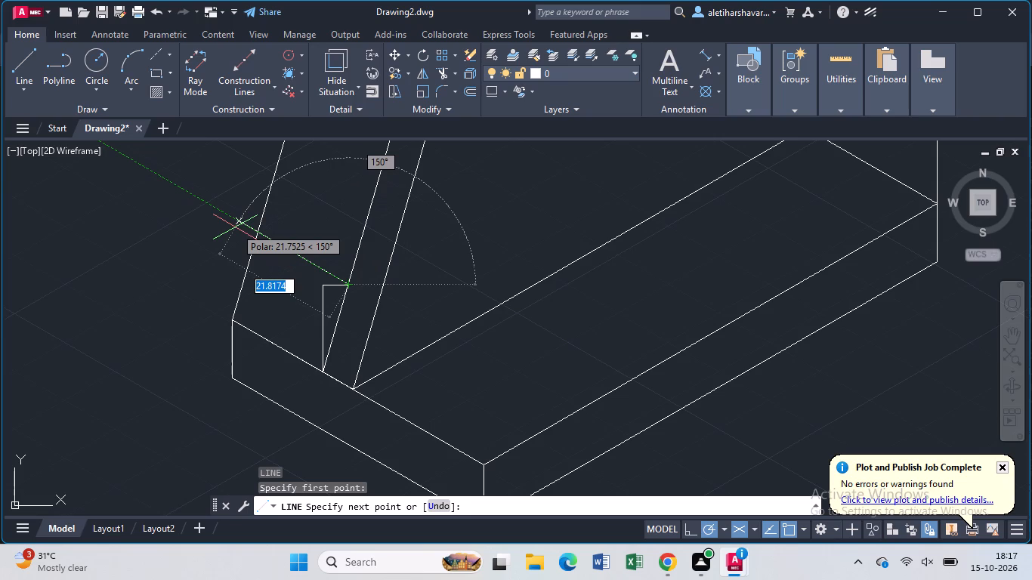
text(12)
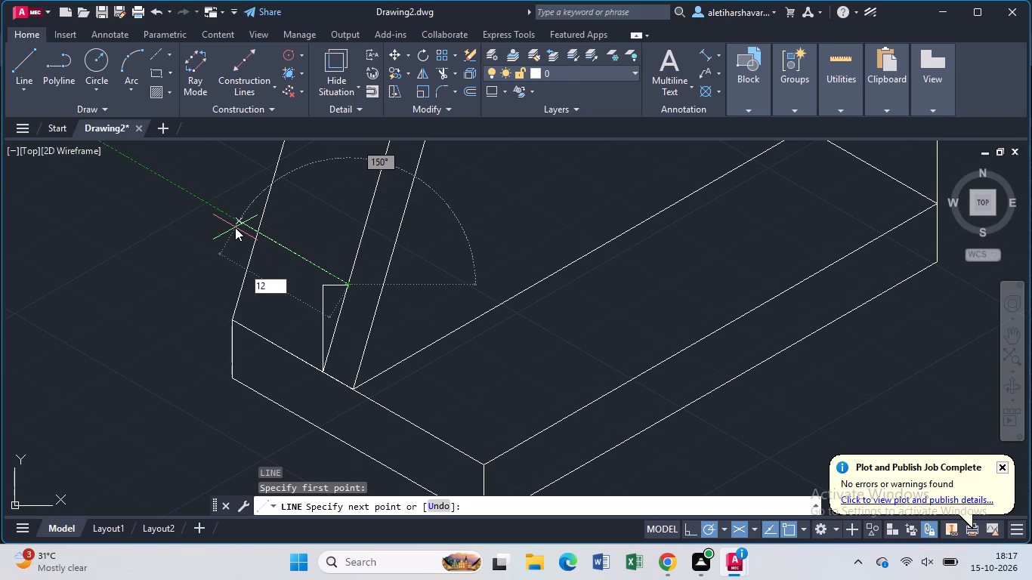
key(Return)
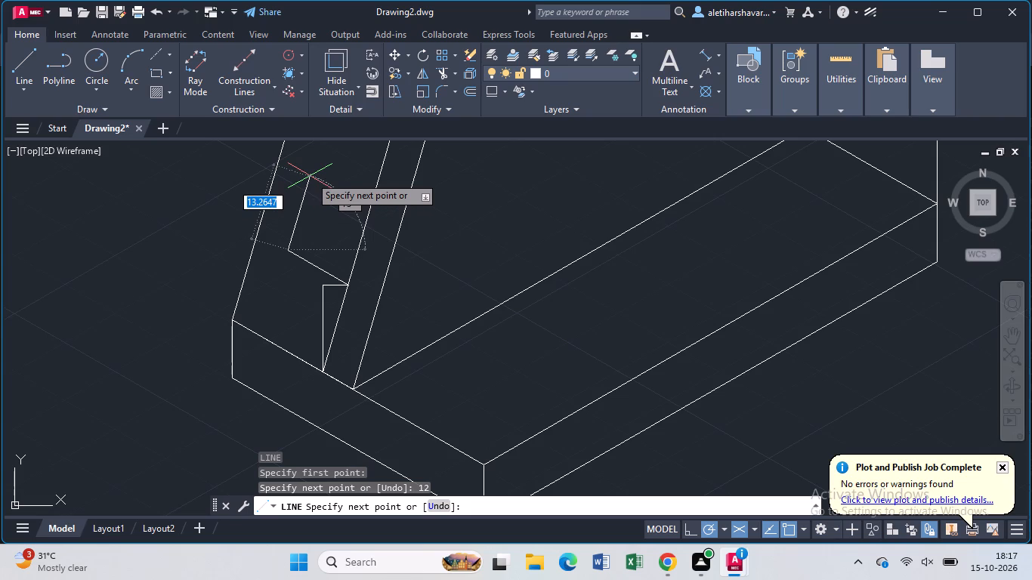
scroll(308, 173, up, 1)
middle_drag(308, 173, 252, 335)
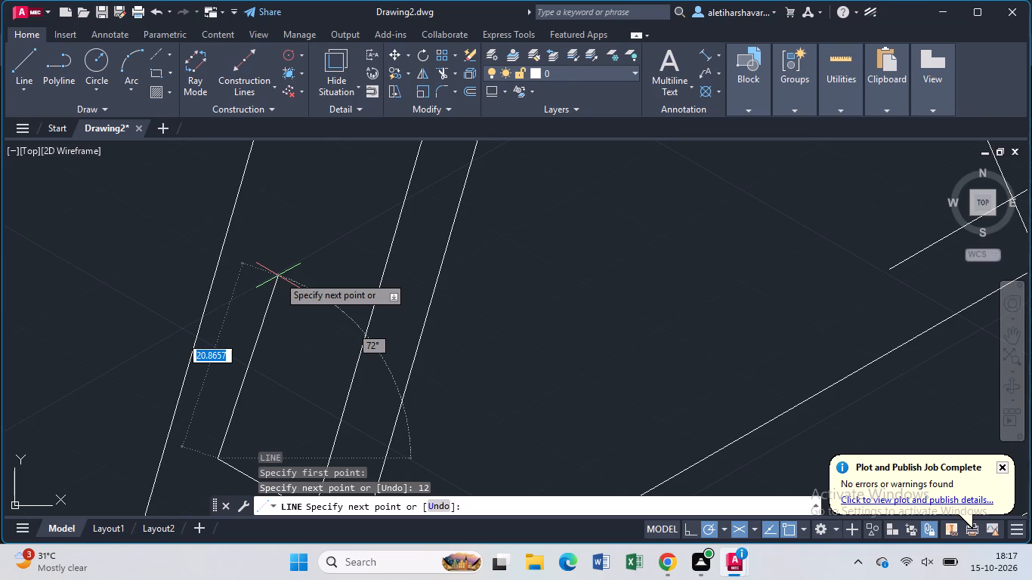
key(Escape)
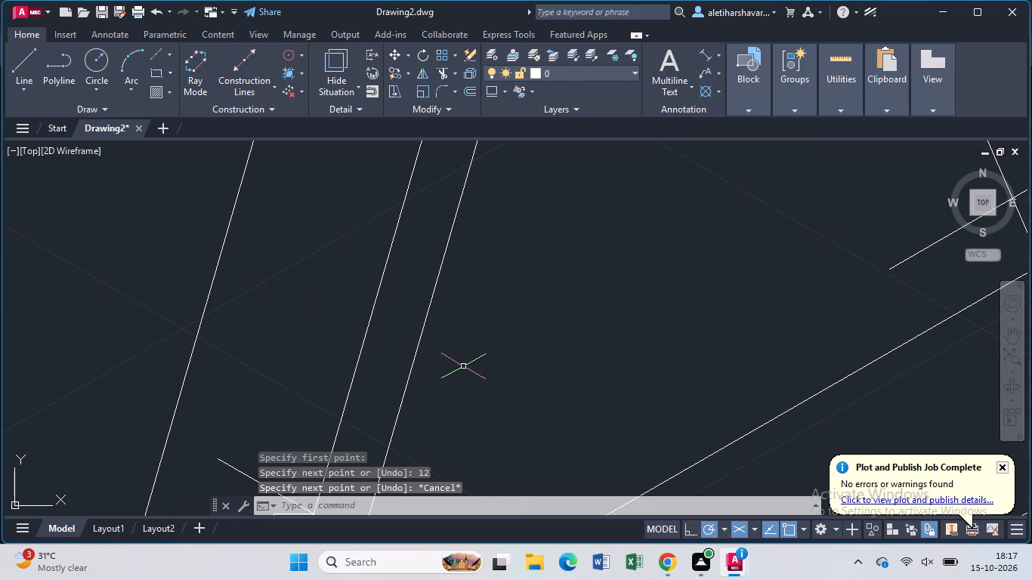
Draw connected lines from the foot of the inner sloping line: 35 units straight up, then about 22 units horizontally across both sloping lines.
middle_drag(463, 366, 451, 270)
scroll(455, 270, down, 1)
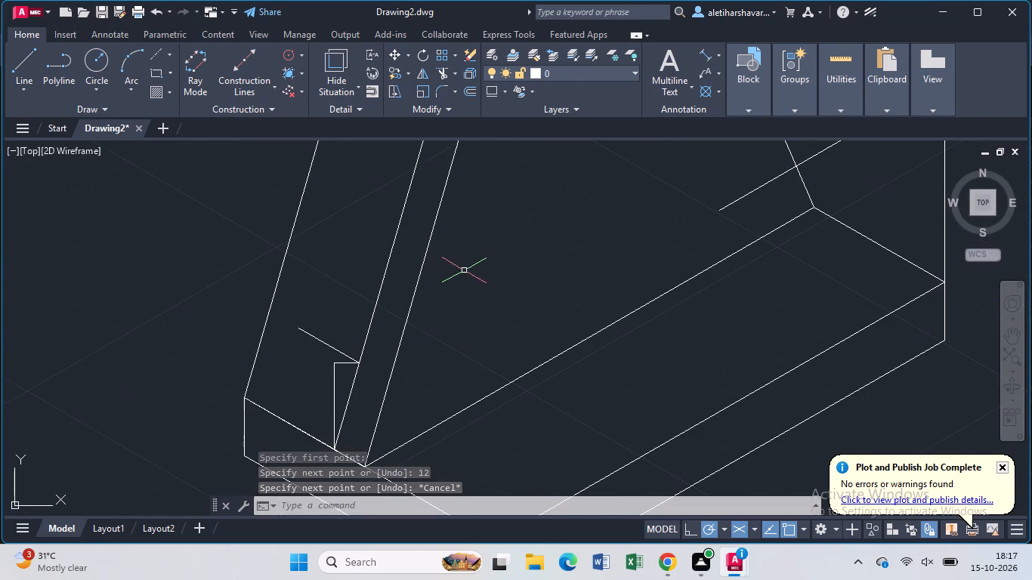
key(l)
key(Return)
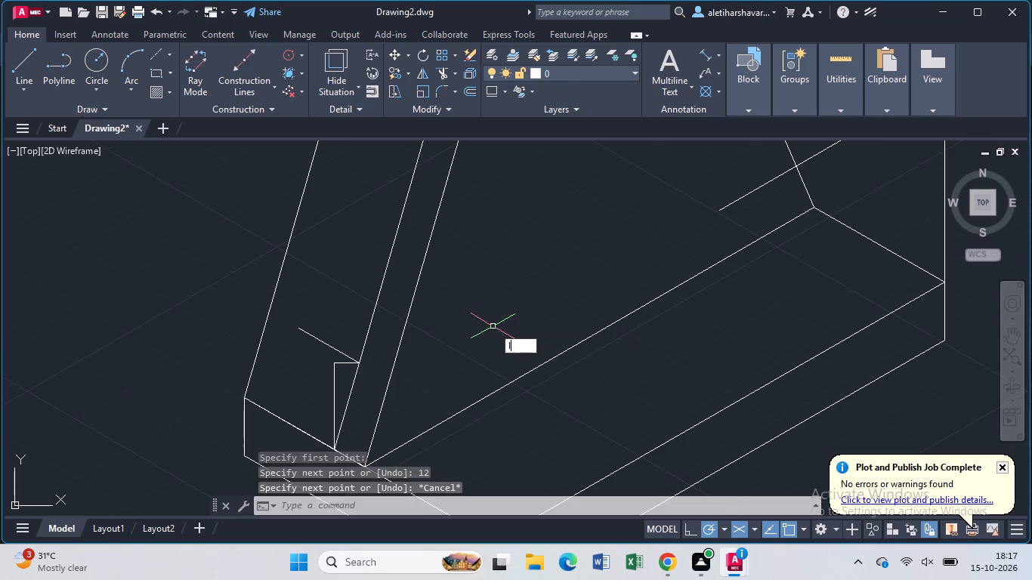
click(334, 446)
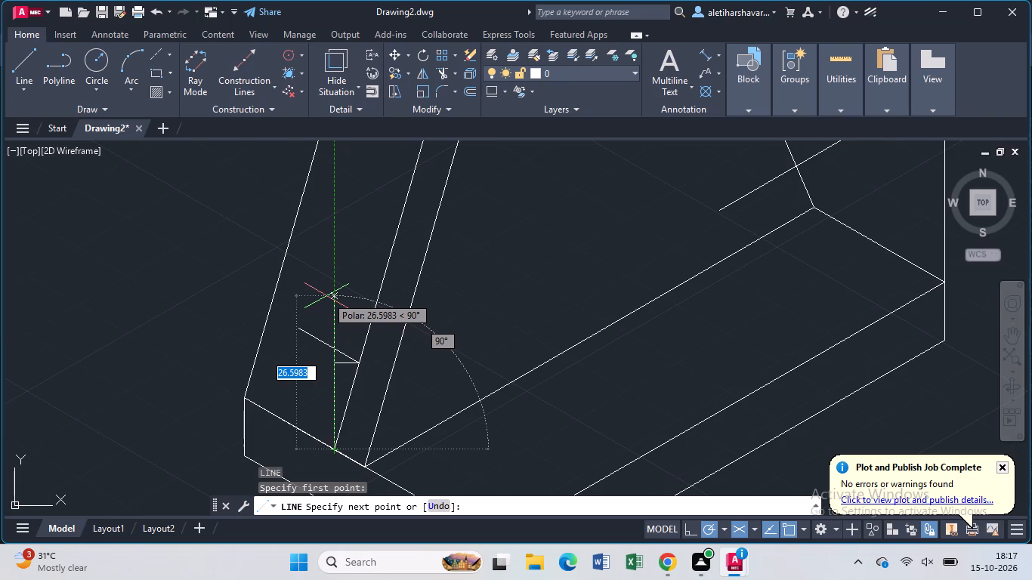
text(35)
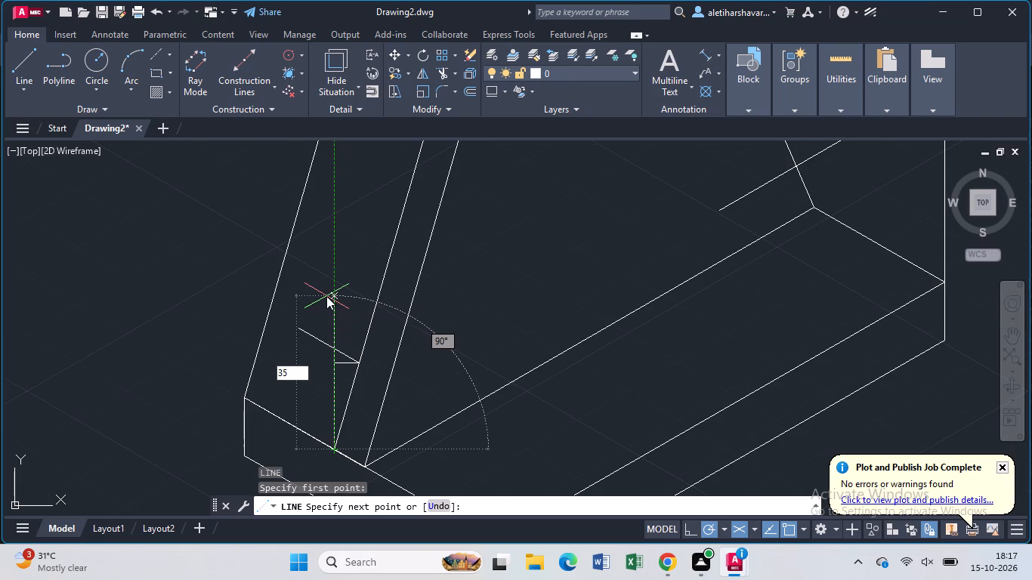
key(Return)
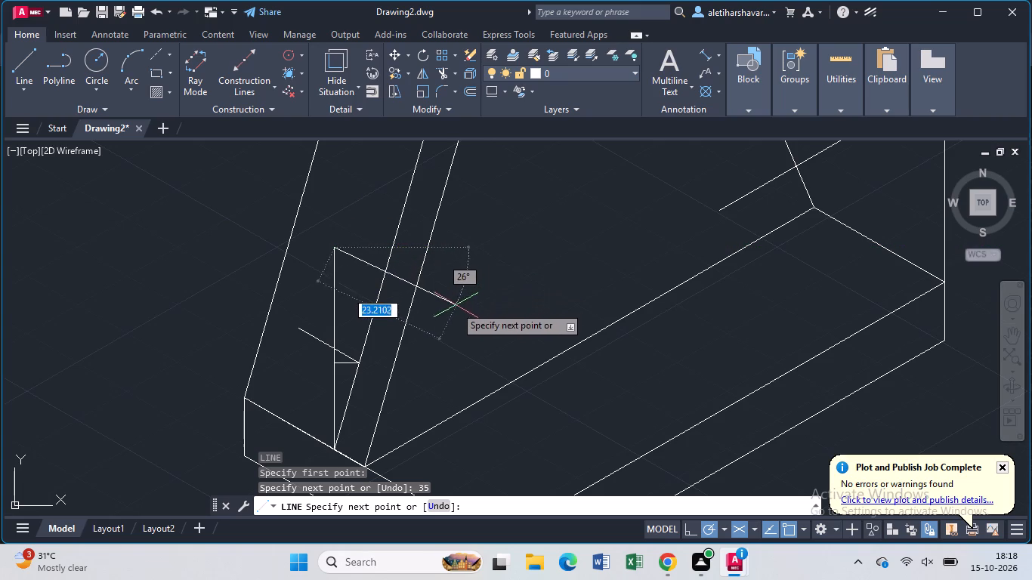
click(460, 250)
key(Escape)
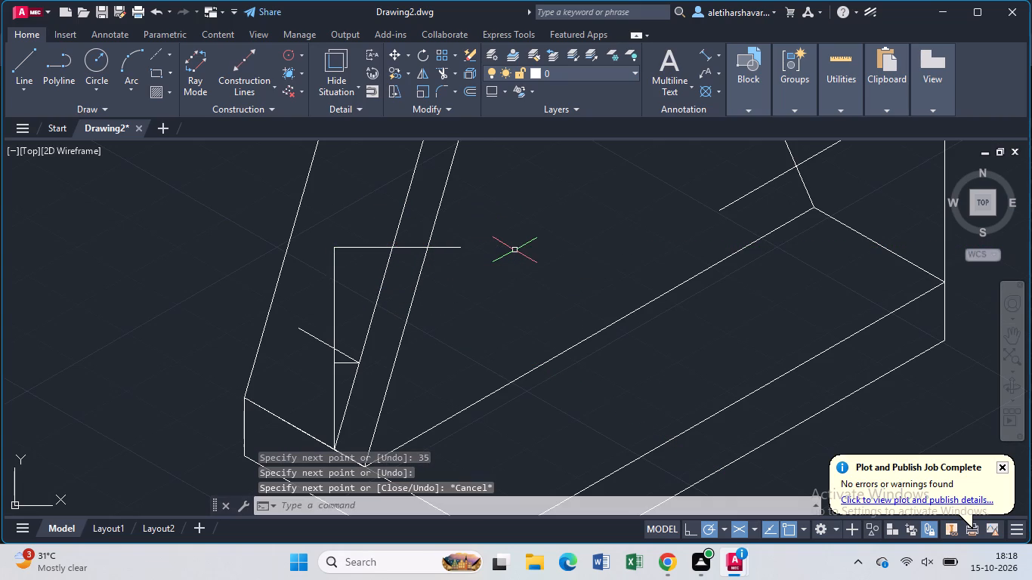
Trim the upper horizontal line beyond the inner sloping line, and the vertical construction line above the 12-unit line.
text(tr)
key(Return)
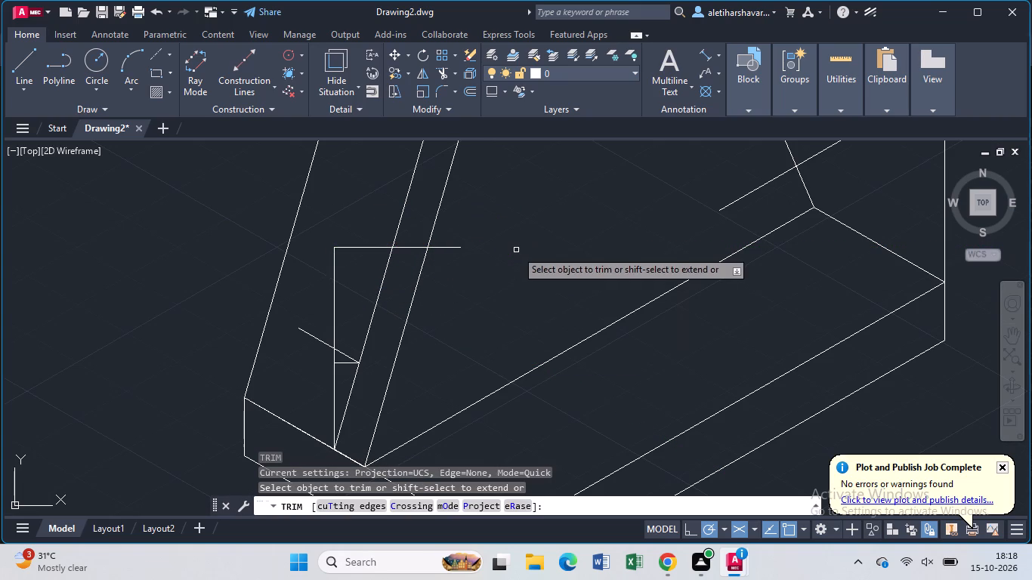
click(452, 245)
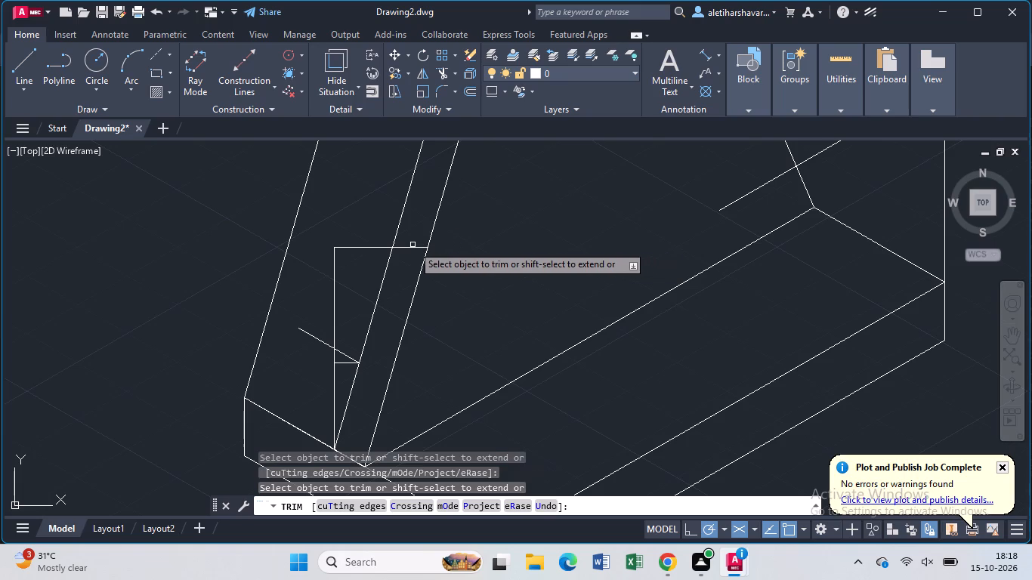
click(412, 249)
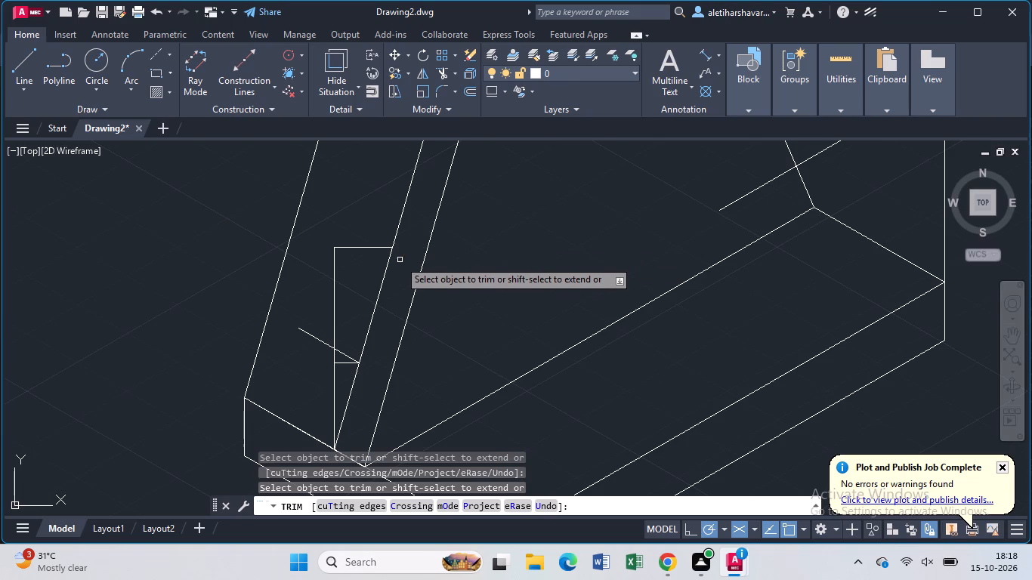
click(334, 288)
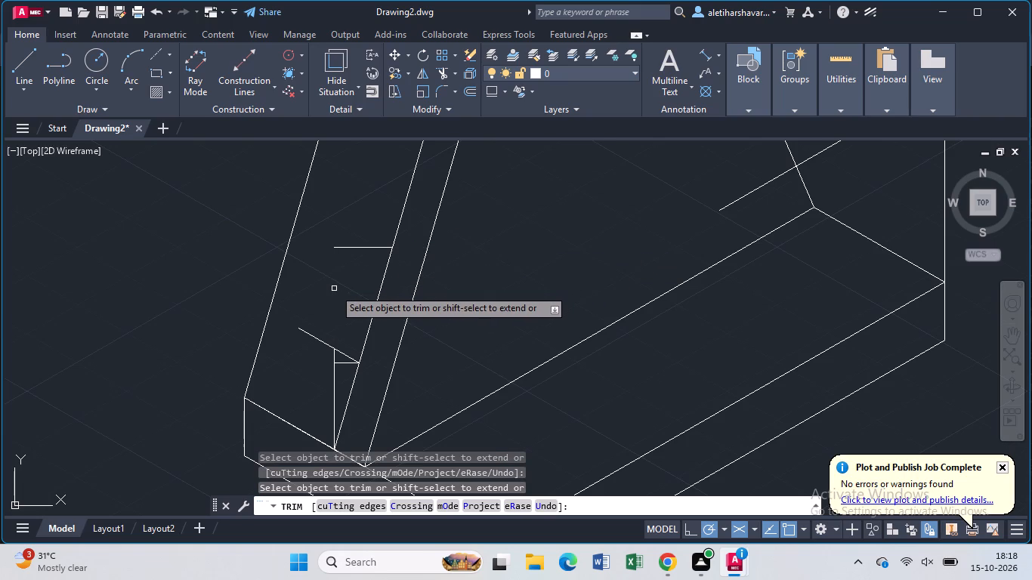
key(l)
key(Return)
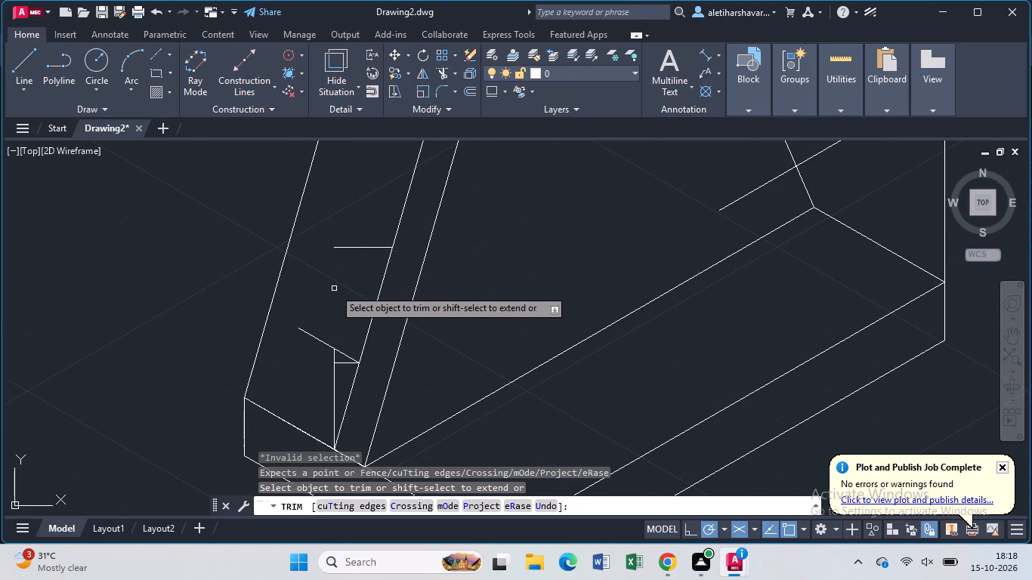
key(Escape)
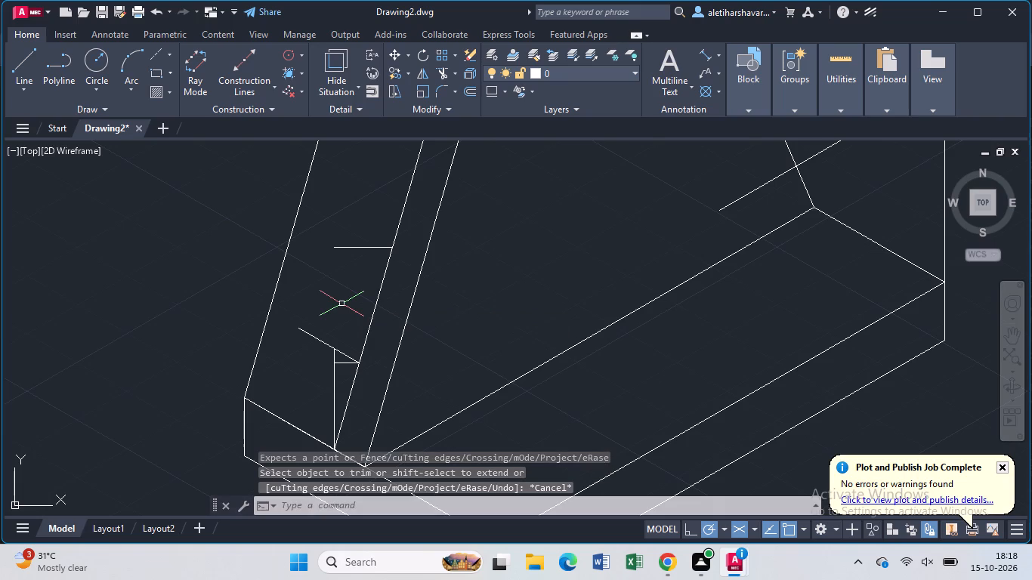
Draw connected lines from the upper horizontal line's end on the inner sloping line: 12 units at 150°, then down to the lower 12-unit line's free end.
key(l)
key(Return)
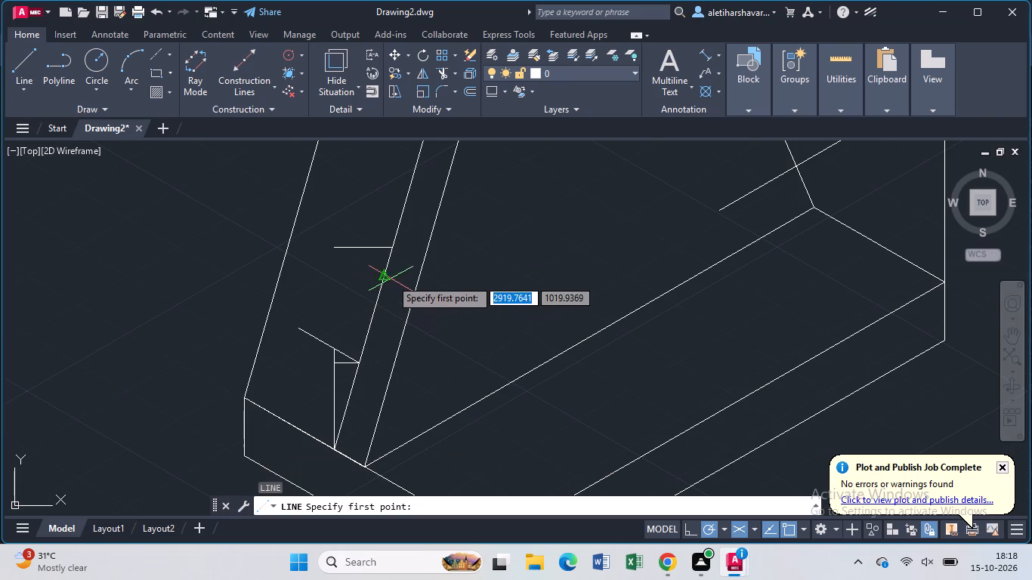
click(394, 251)
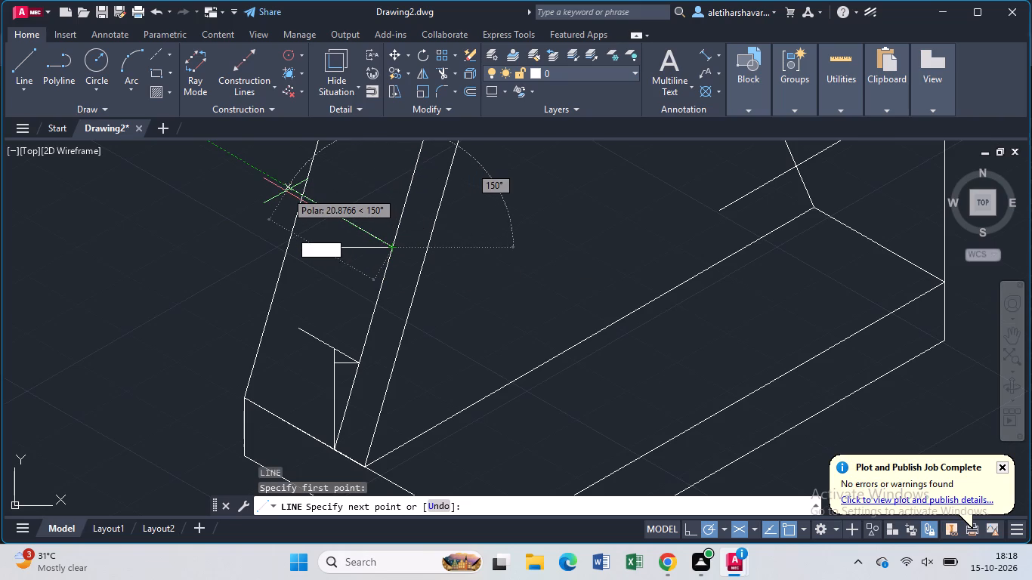
text(12)
key(Return)
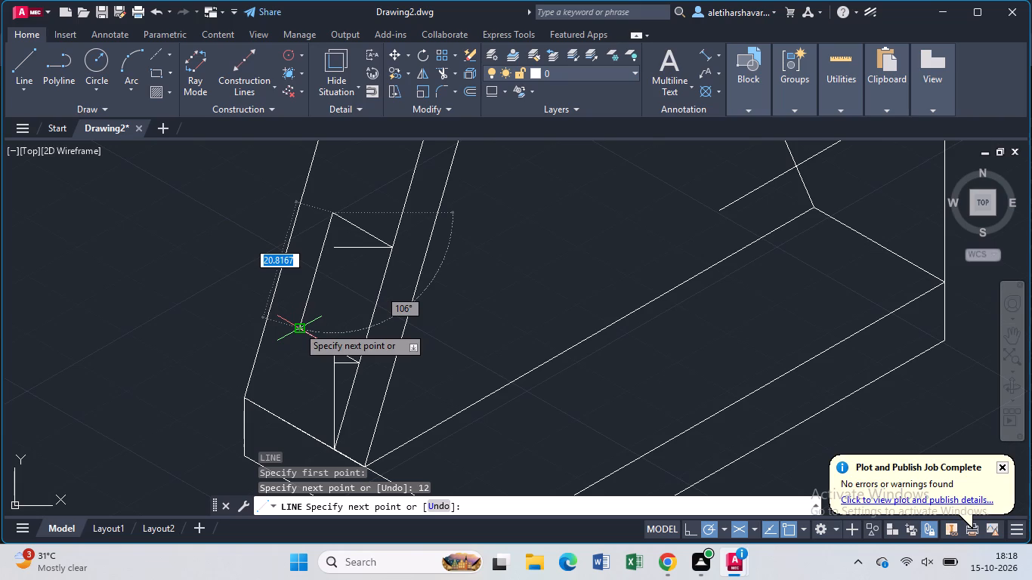
scroll(298, 326, up, 2)
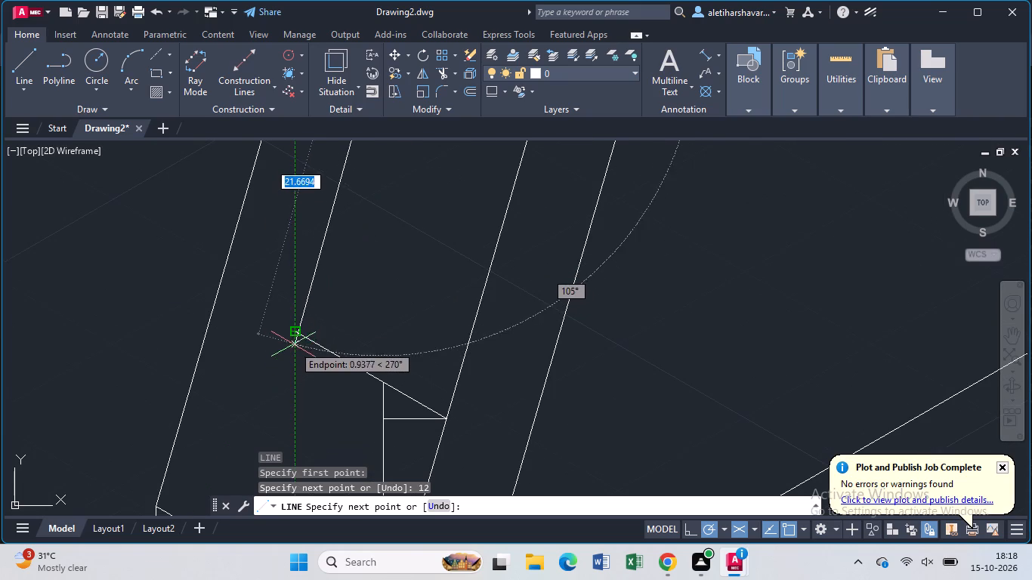
scroll(292, 335, up, 3)
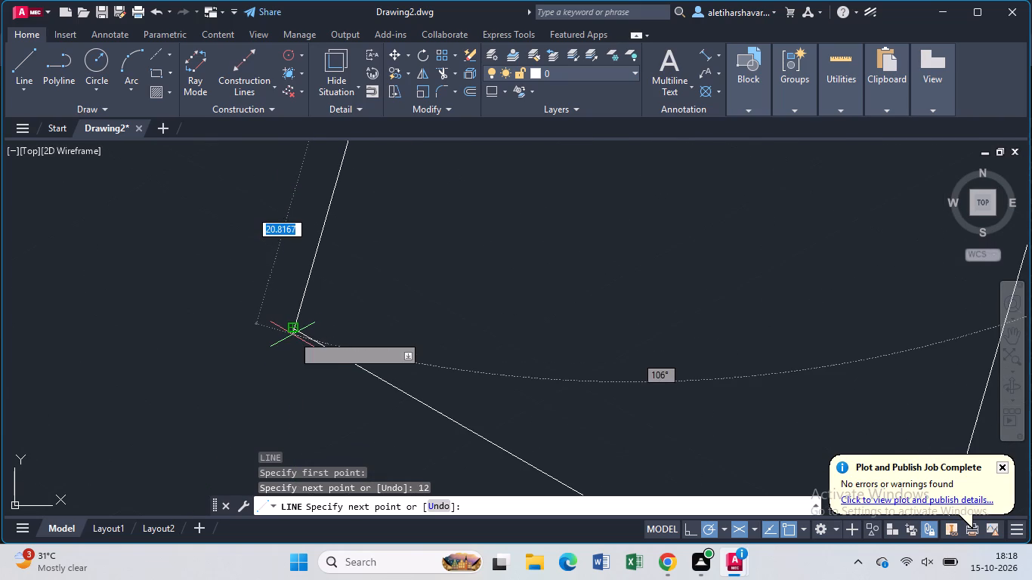
click(292, 335)
key(Escape)
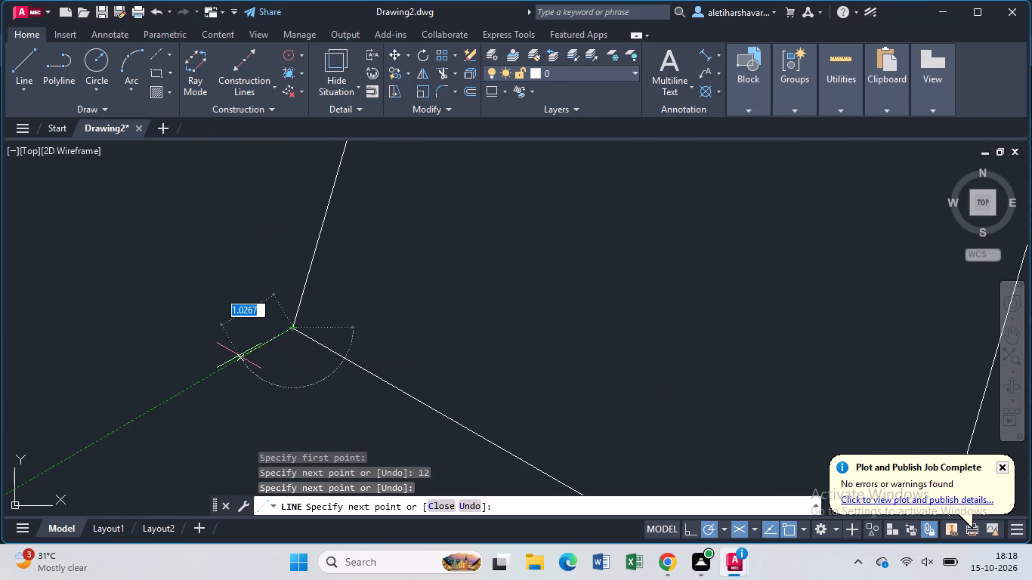
Trim away the two short horizontal construction lines and the vertical construction line around the opening on the sloping face.
scroll(382, 354, down, 5)
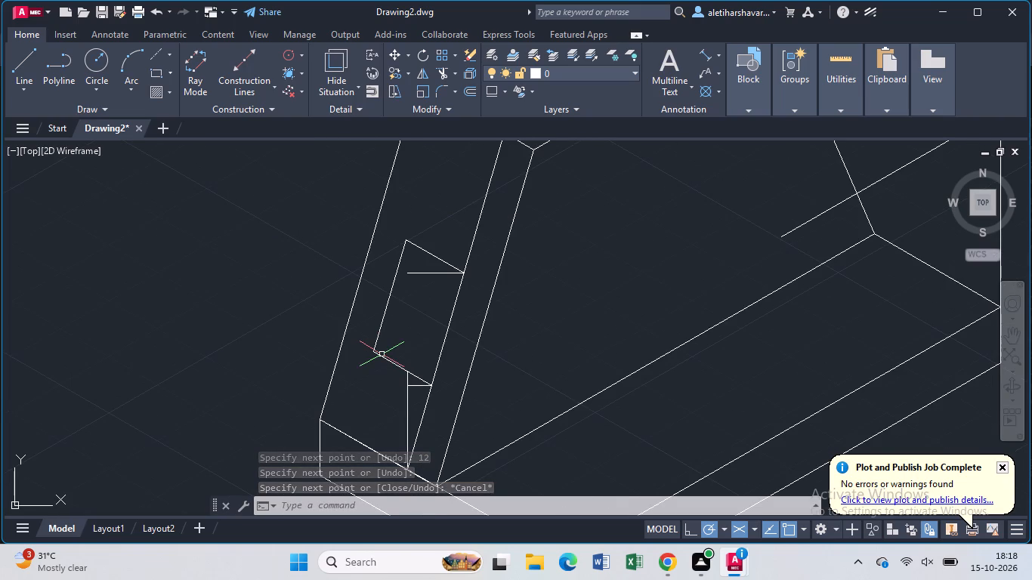
text(tr)
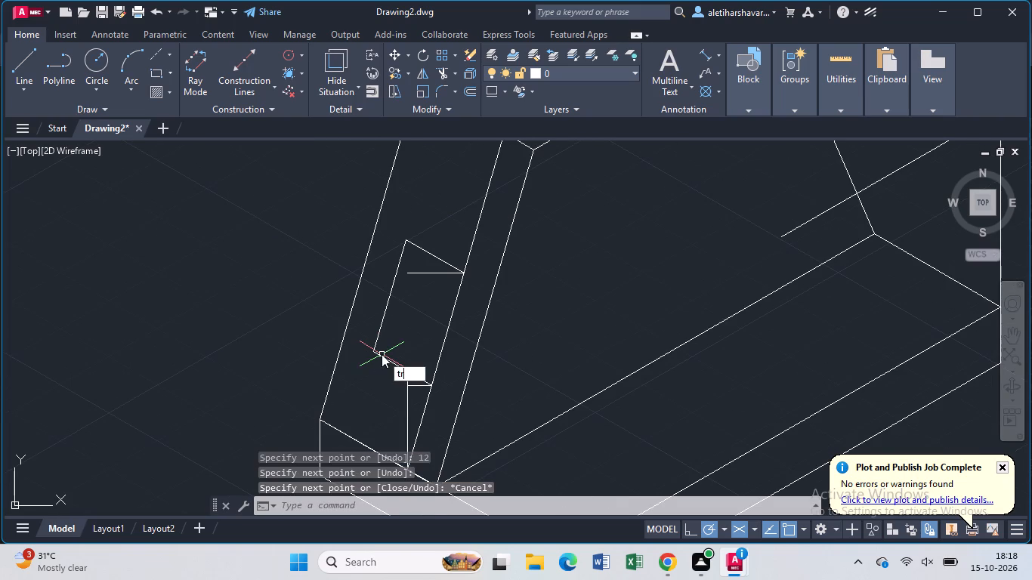
key(Return)
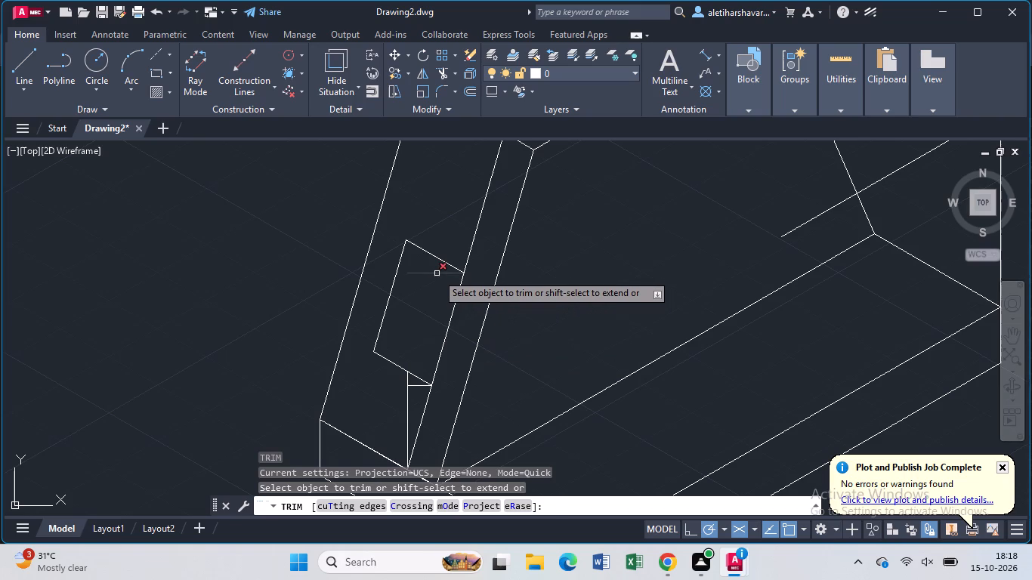
click(437, 273)
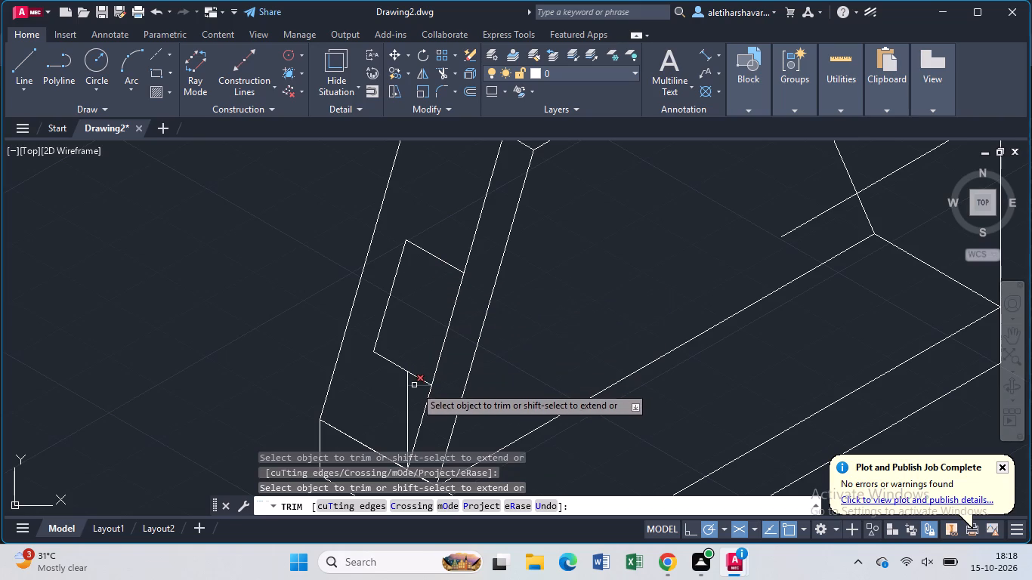
click(416, 387)
click(407, 384)
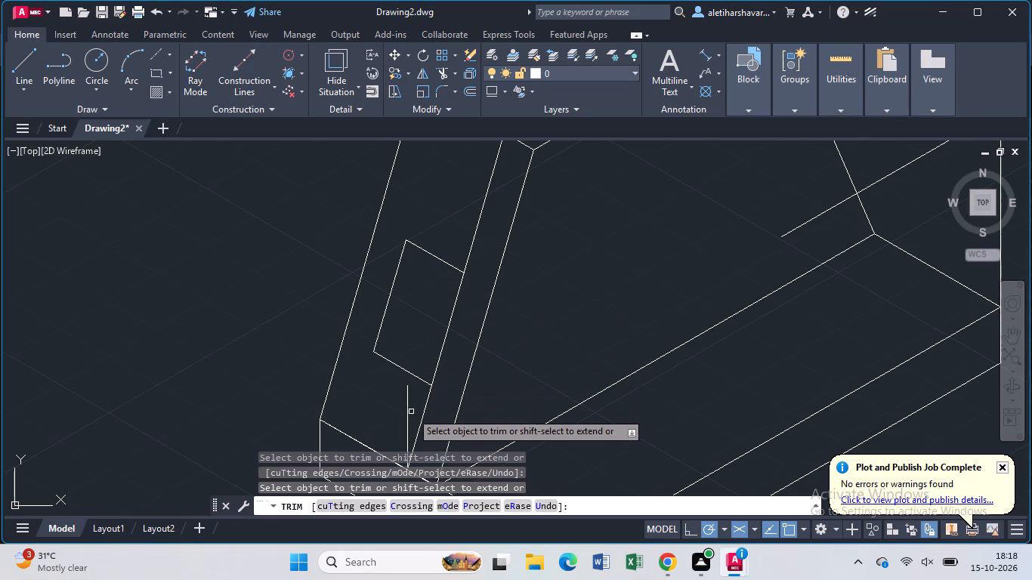
click(409, 417)
Trim the inner sloping line below and above the opening, keeping only the segment that forms the opening's side.
click(421, 429)
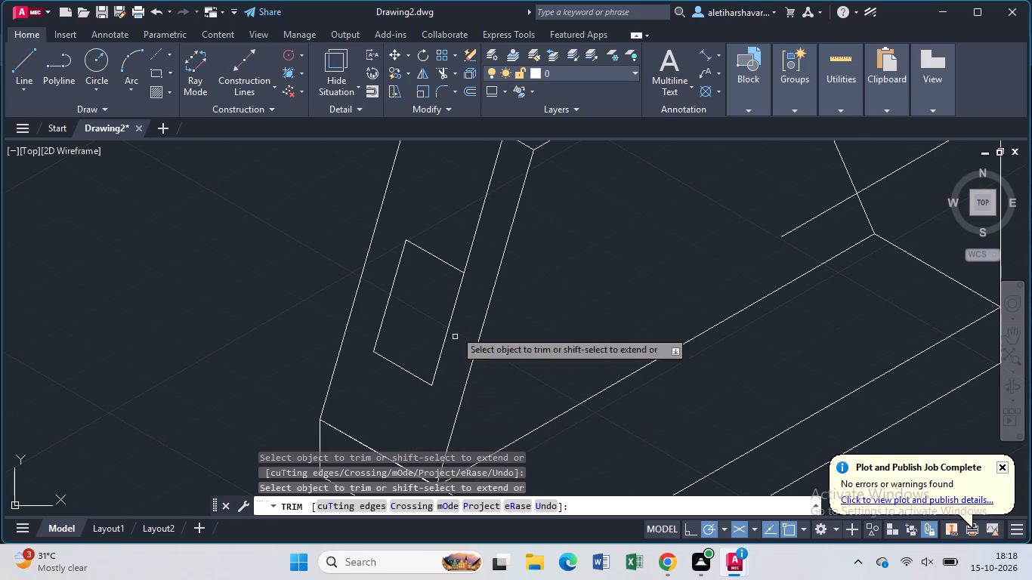
click(478, 230)
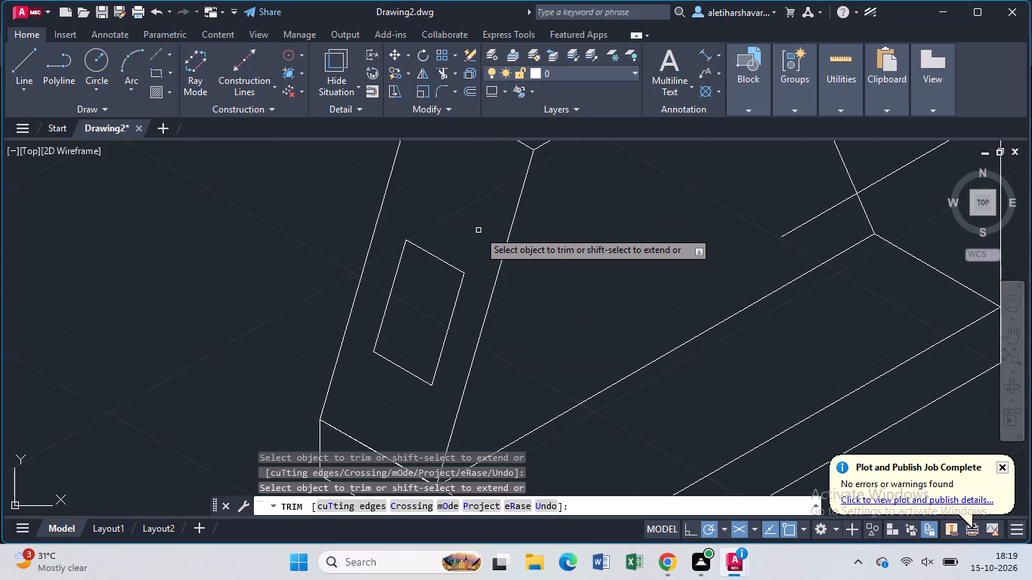
scroll(478, 230, up, 1)
scroll(478, 230, down, 2)
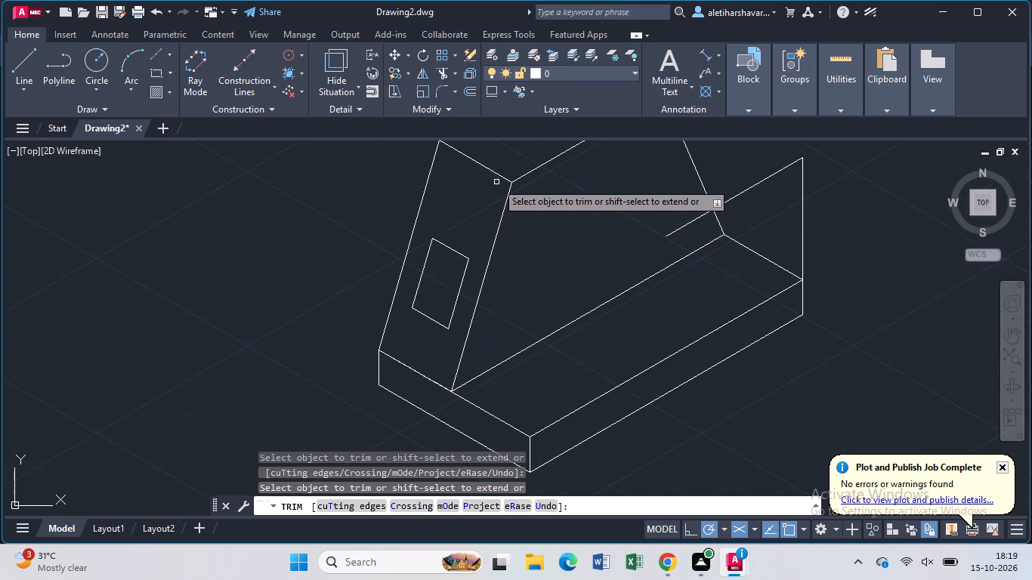
click(501, 177)
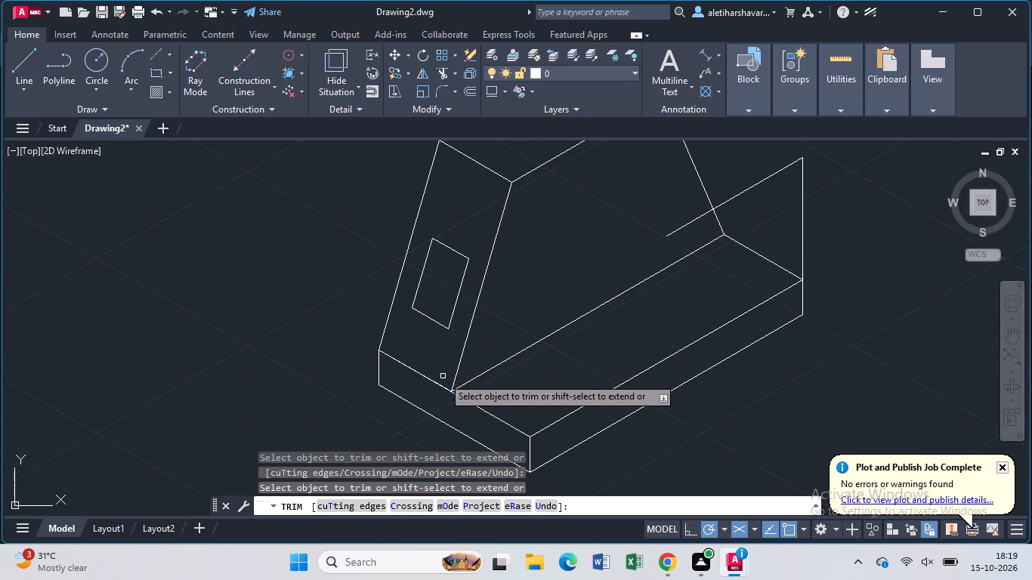
click(441, 385)
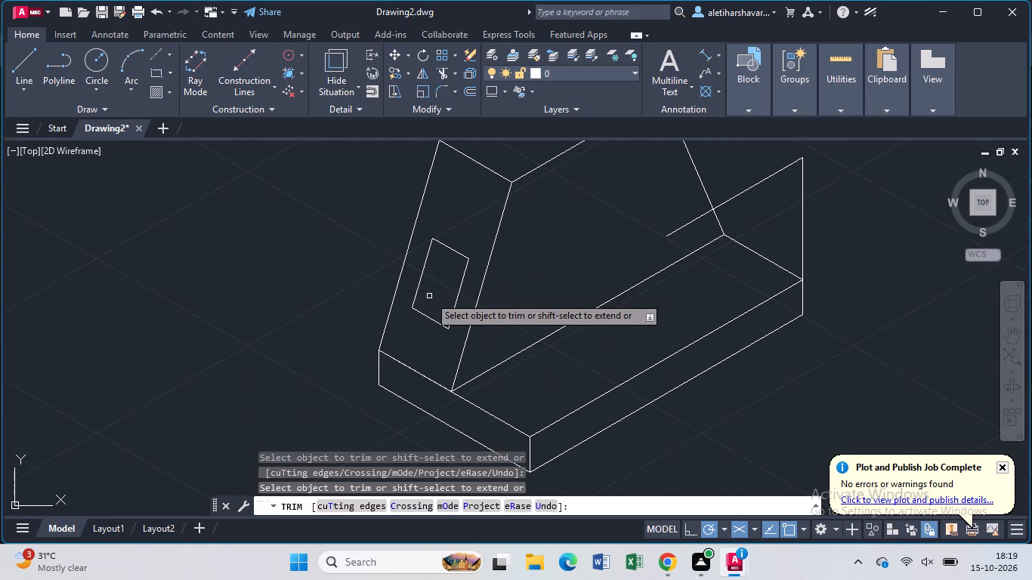
key(Escape)
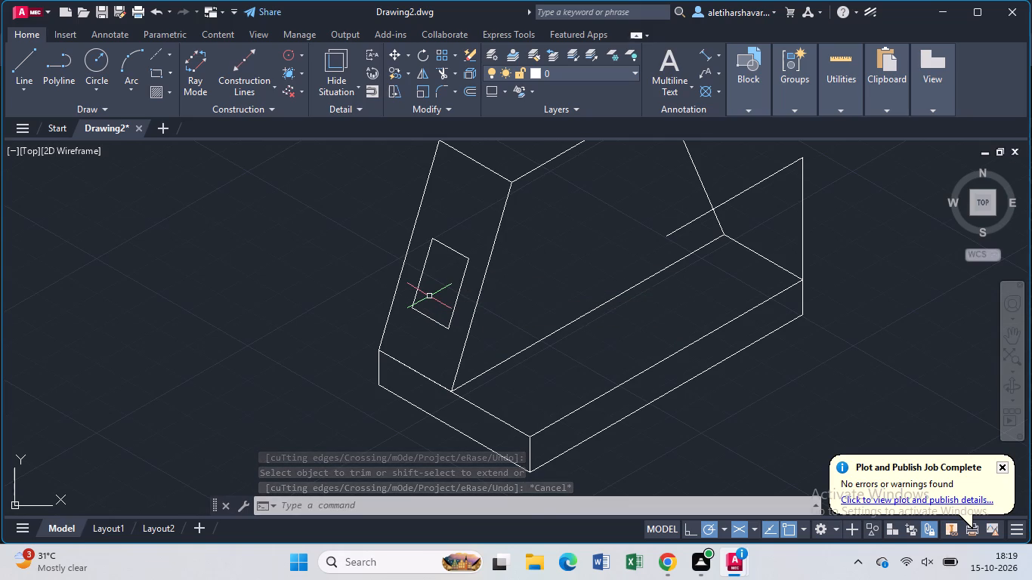
Draw a line about 40 units long at 30° from the opening's lower outer corner, across its opposite side.
key(l)
key(Return)
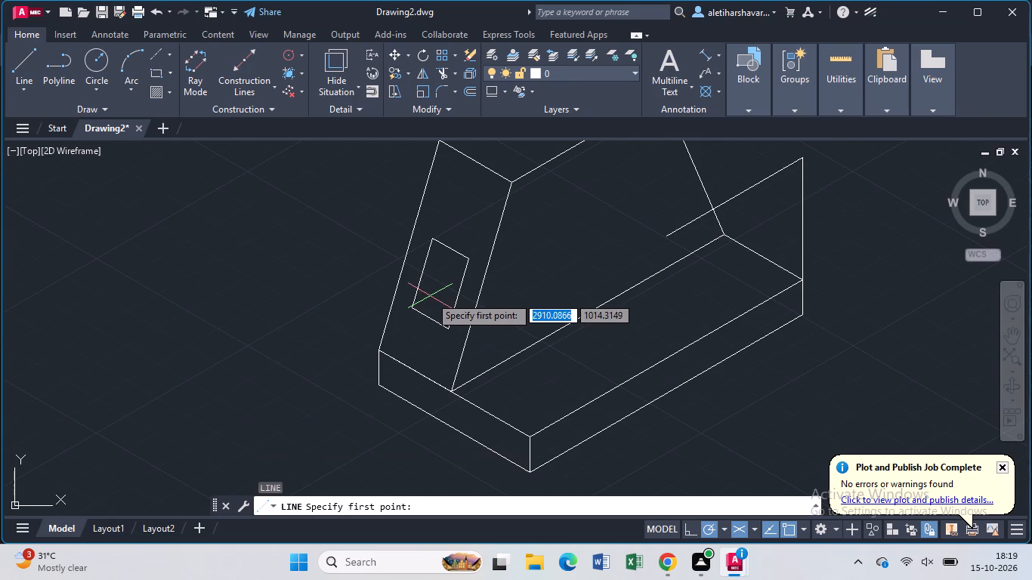
click(414, 307)
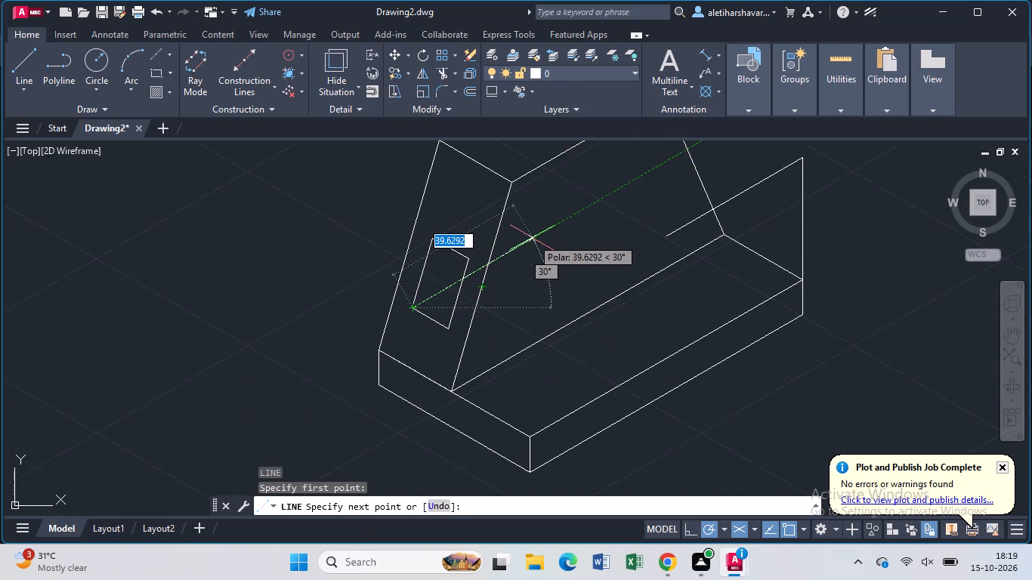
click(532, 238)
key(Escape)
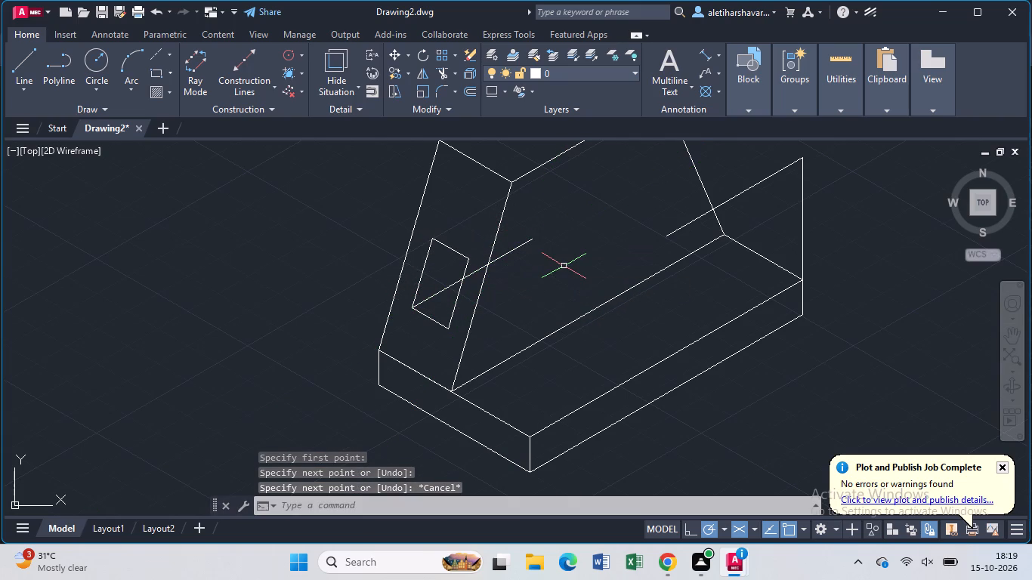
Trim the 30° line beyond the opening, on both sides of the upright's sloping edge.
text(tr)
key(Return)
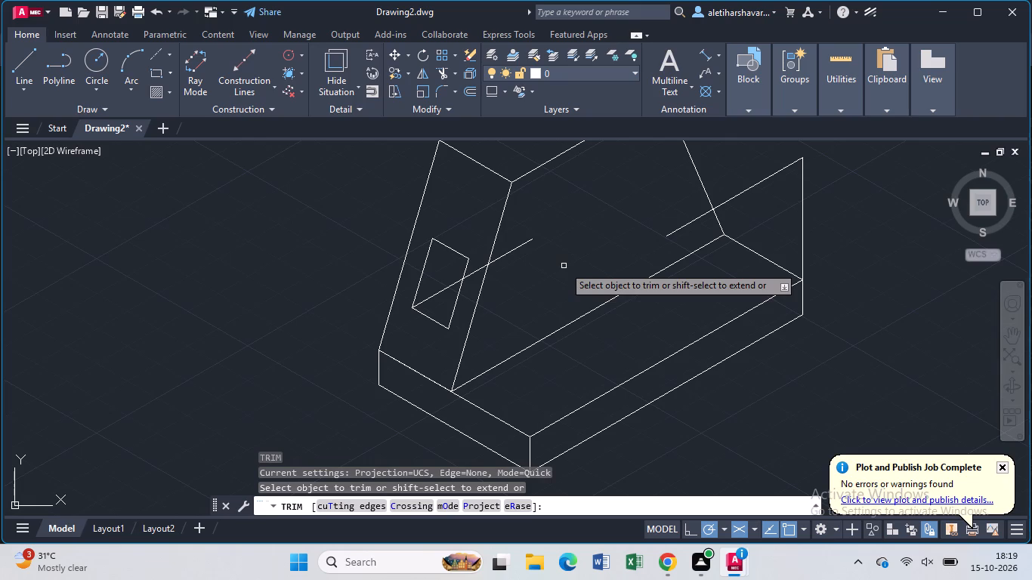
click(479, 271)
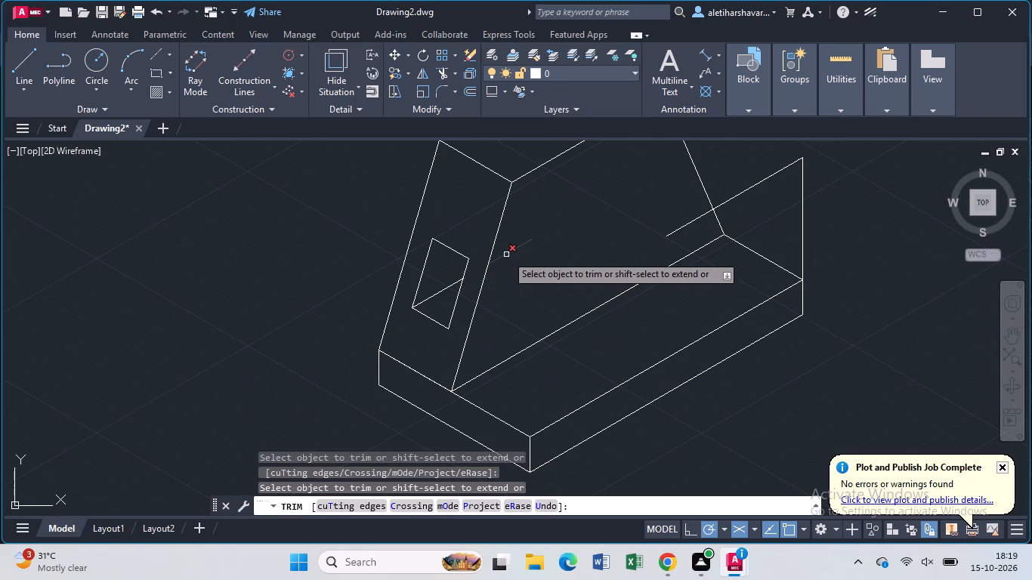
click(506, 255)
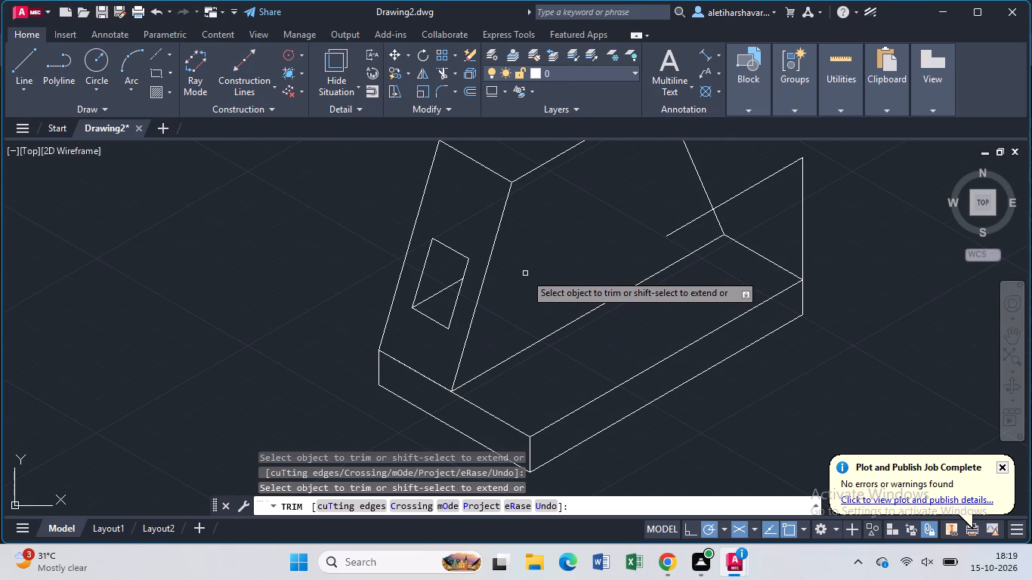
key(Escape)
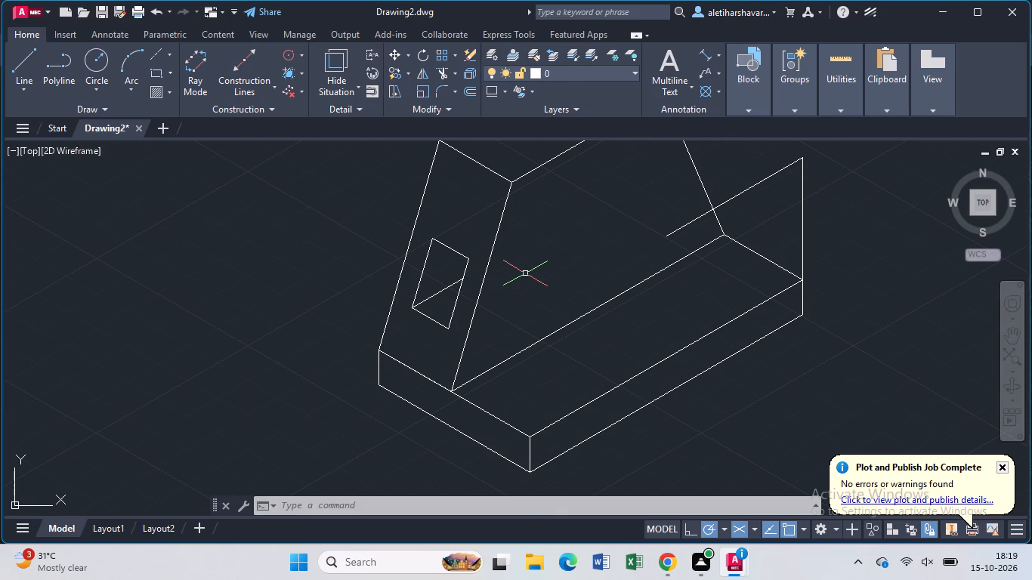
Delete the 30° construction line that runs from the top of the vertical line at the base's far end across the upright.
scroll(525, 273, up, 1)
scroll(525, 273, down, 2)
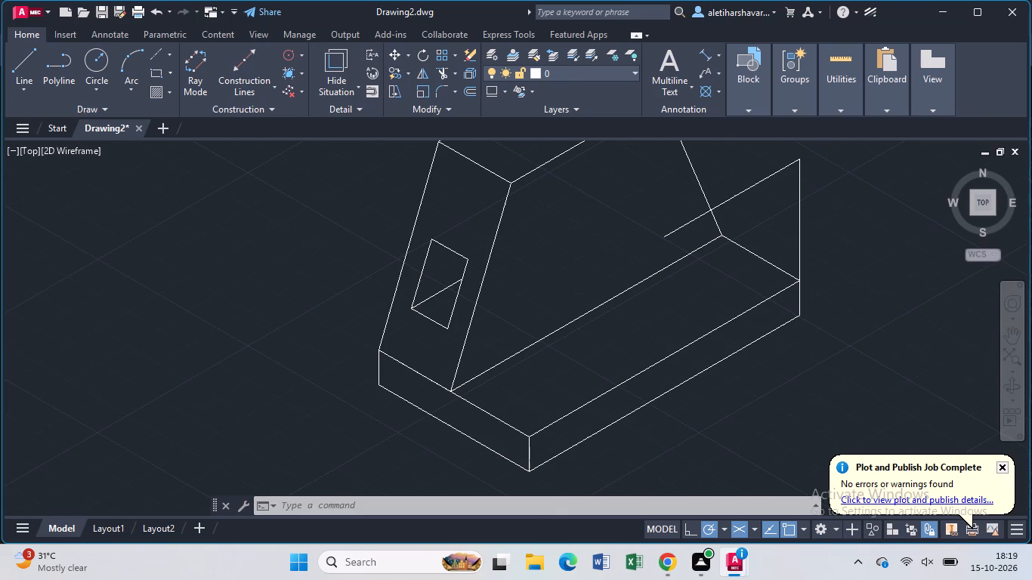
middle_drag(570, 255, 526, 380)
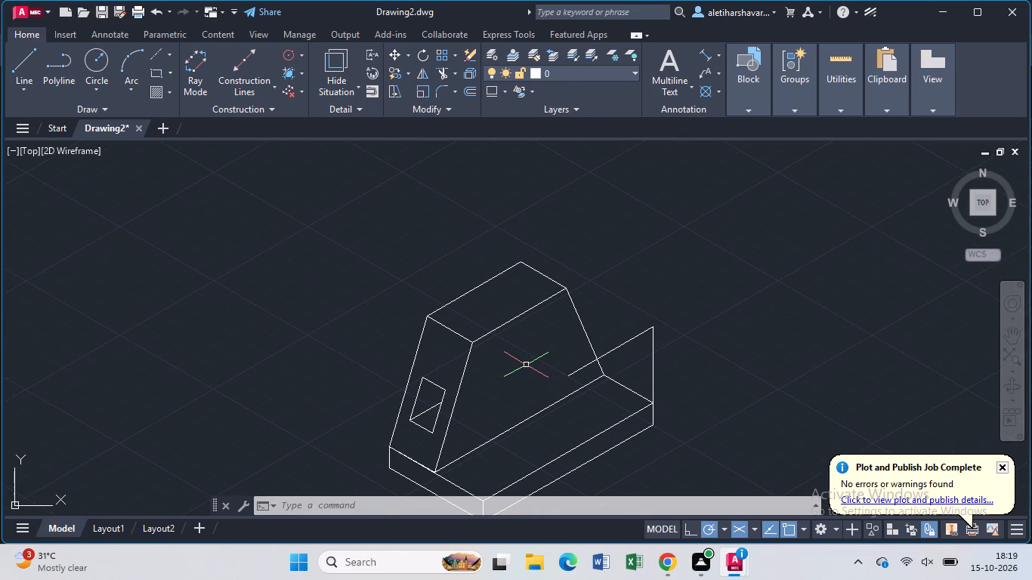
scroll(526, 363, up, 1)
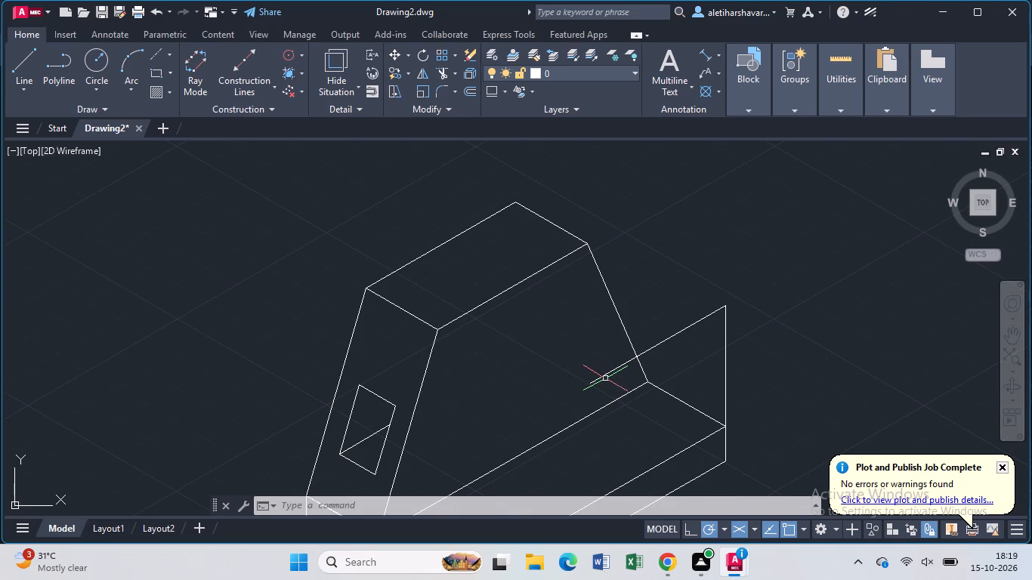
click(603, 376)
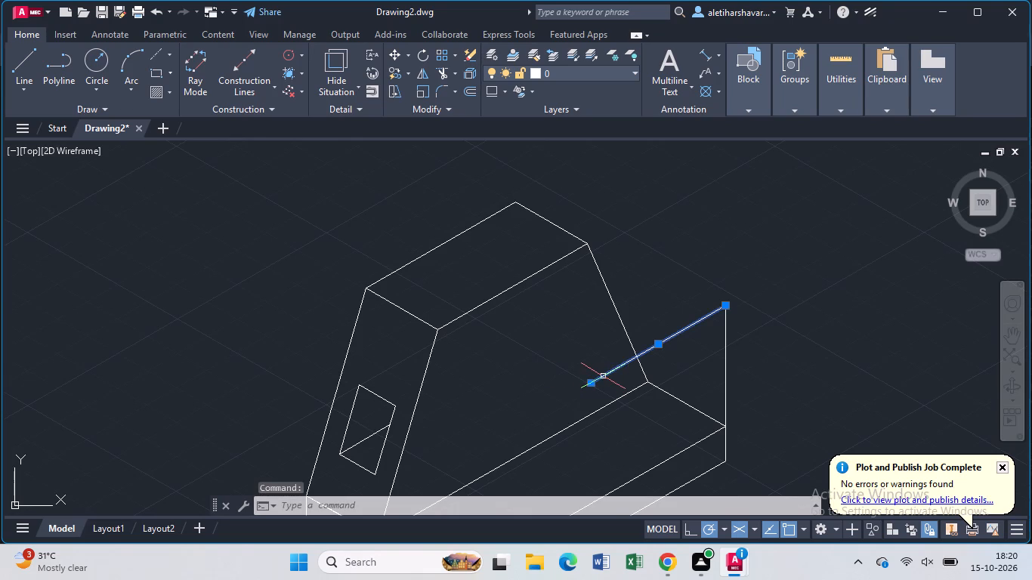
key(Delete)
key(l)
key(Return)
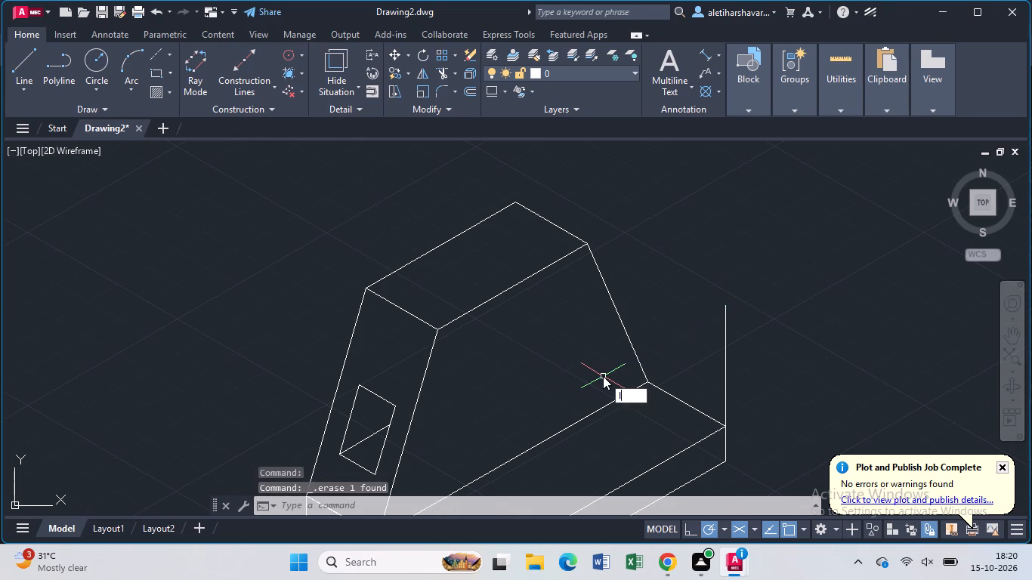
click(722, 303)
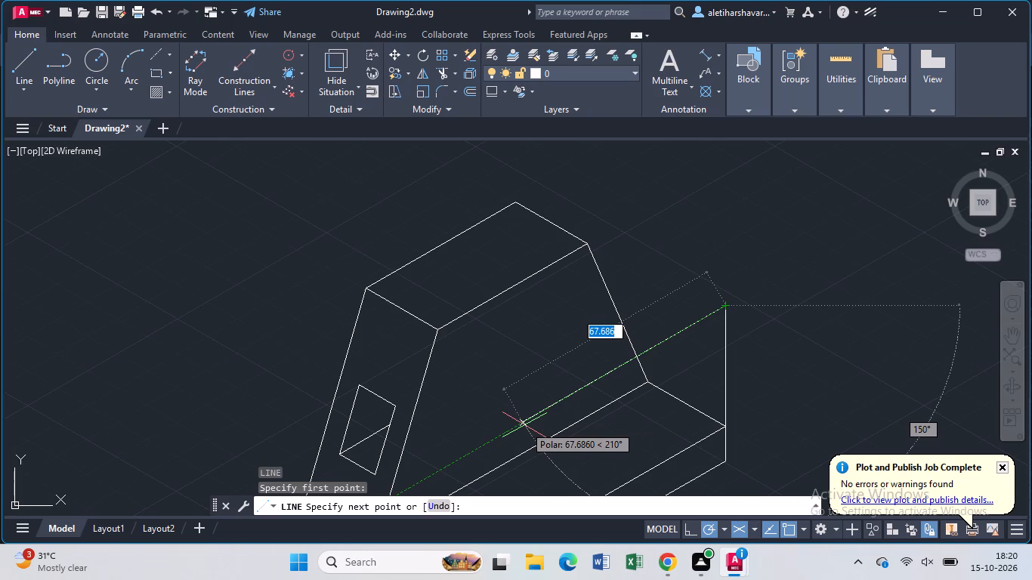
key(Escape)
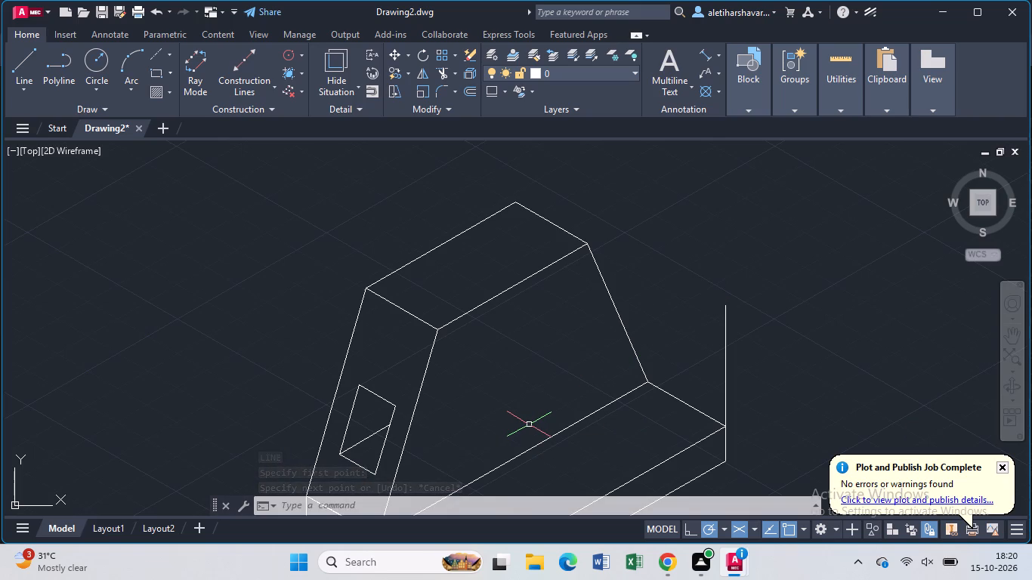
Delete the vertical construction line rising above the base's far-end corner.
click(725, 342)
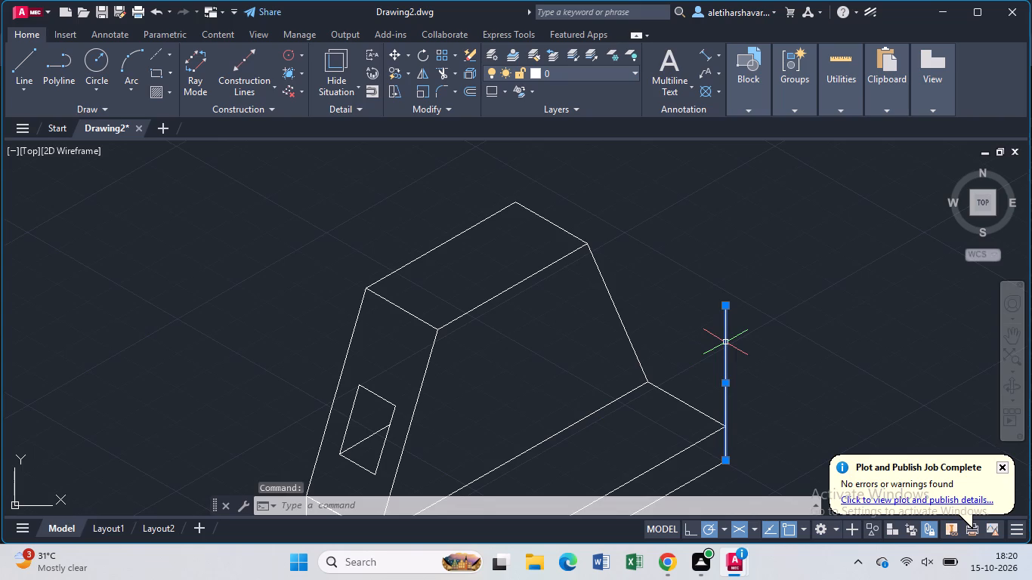
key(Delete)
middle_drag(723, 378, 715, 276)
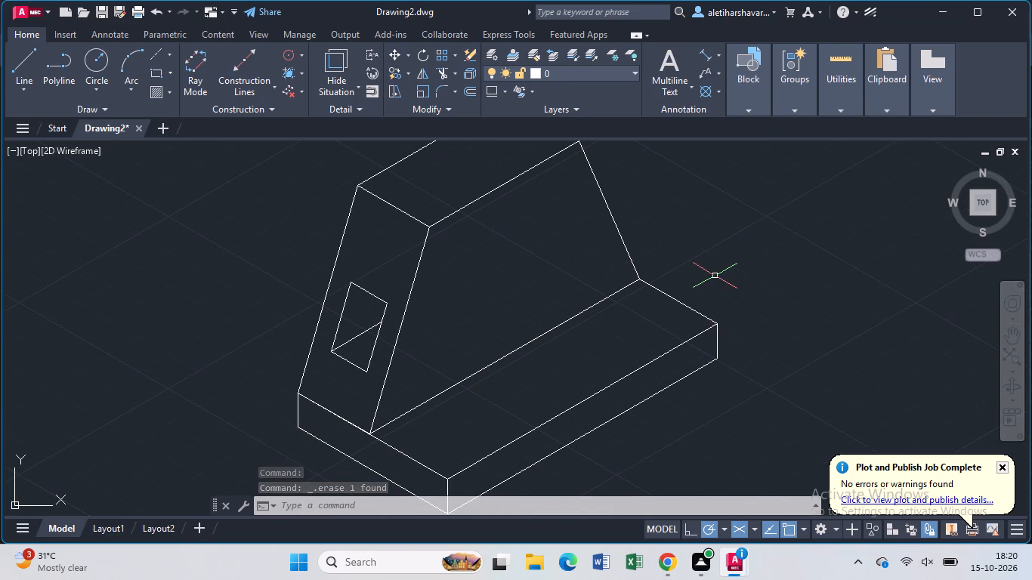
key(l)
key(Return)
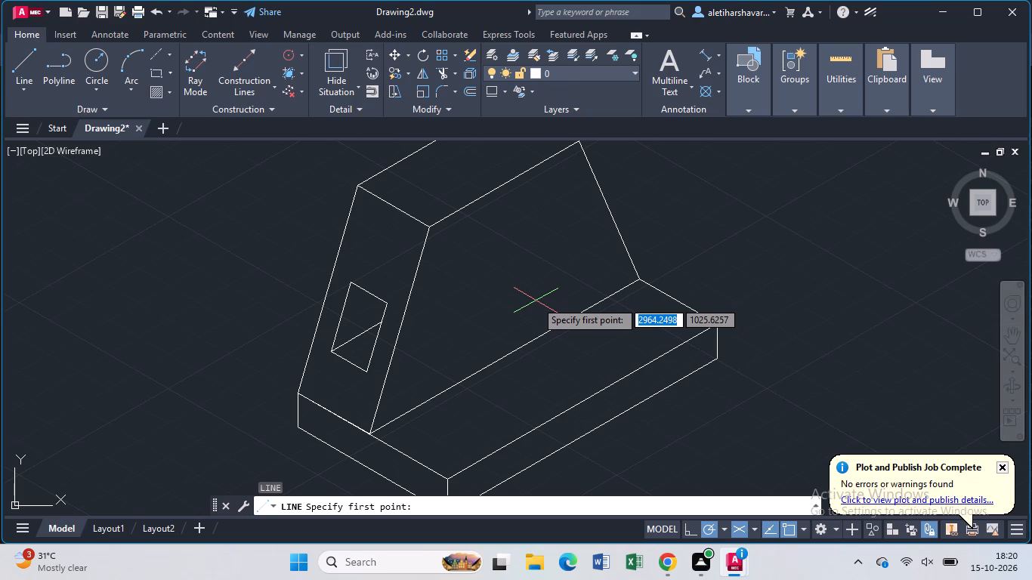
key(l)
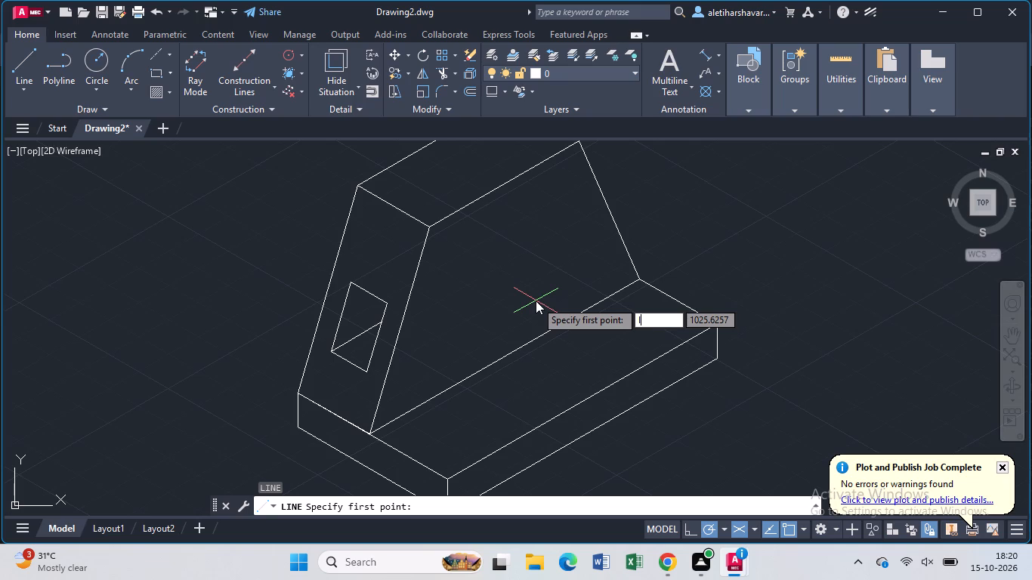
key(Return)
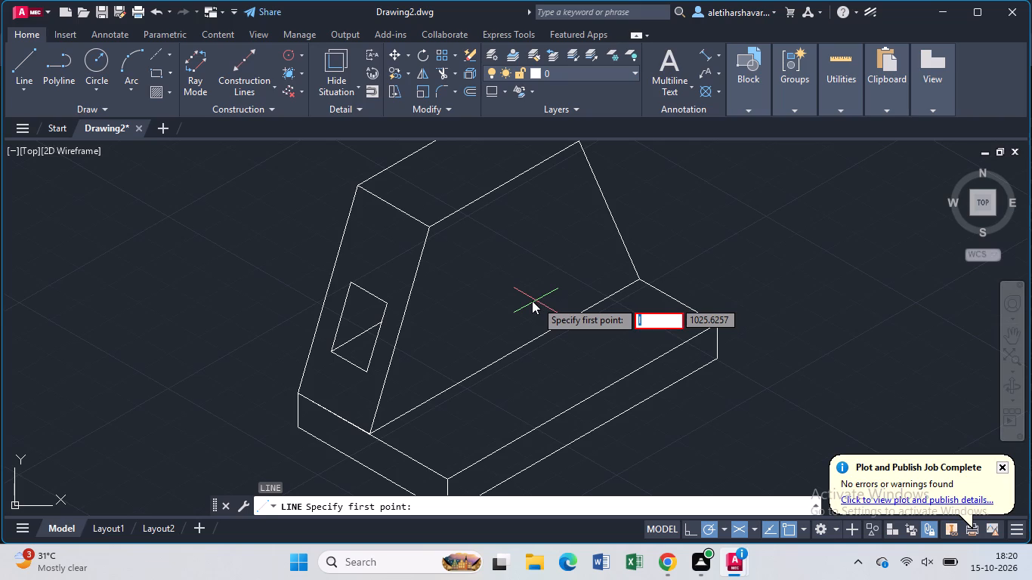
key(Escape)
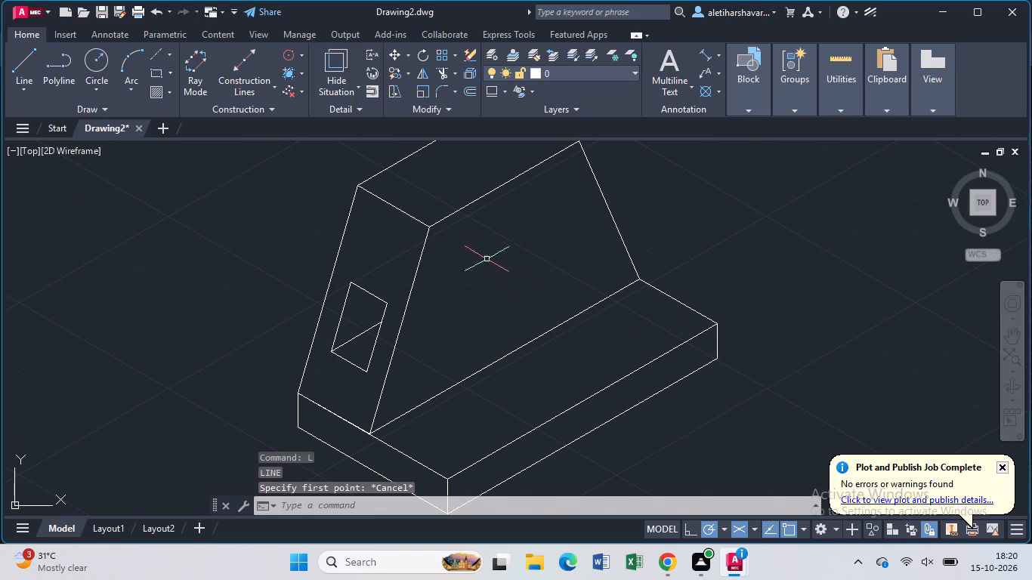
From the upright's near front top corner, draw connected lines 10 units along the top edge, 9 at 330°, 20 at 30°, and back across the edge.
middle_drag(507, 242, 381, 396)
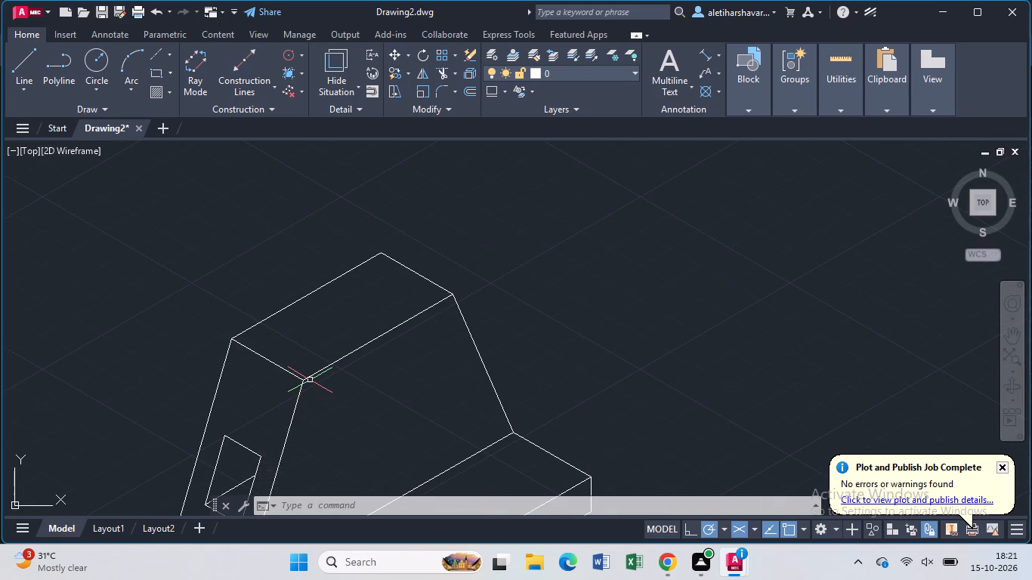
key(Escape)
key(l)
key(Return)
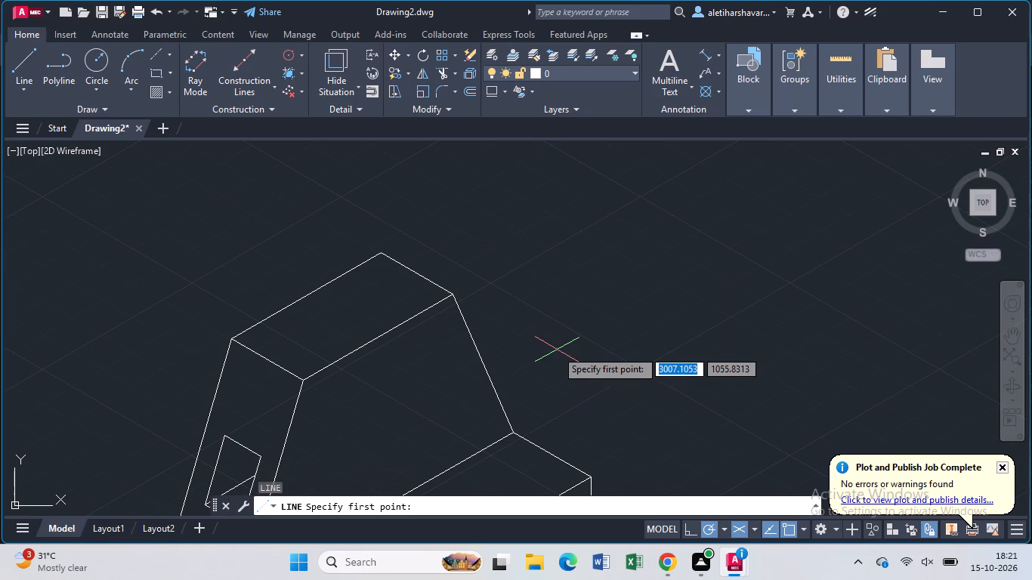
click(304, 378)
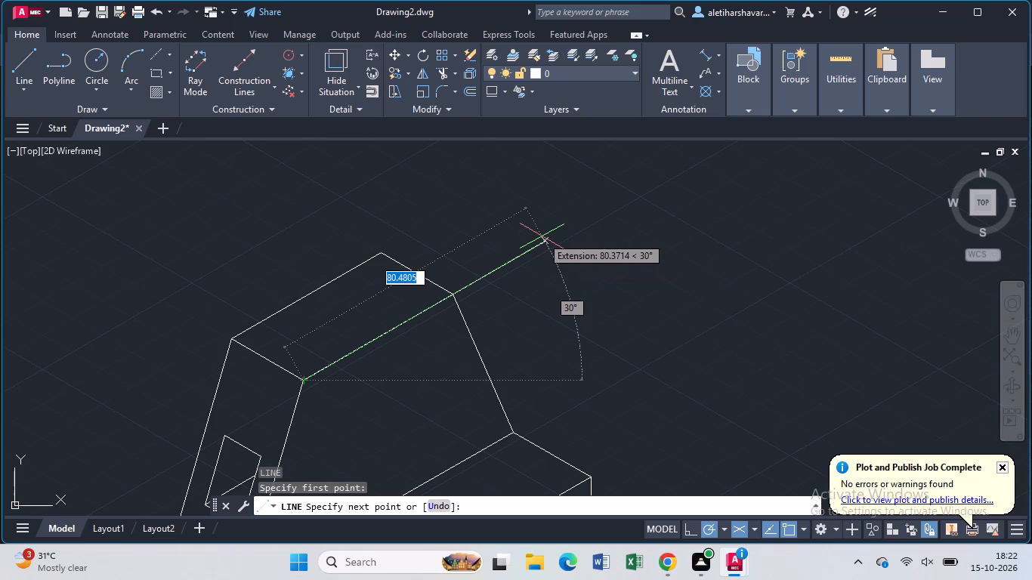
key(1)
key(0)
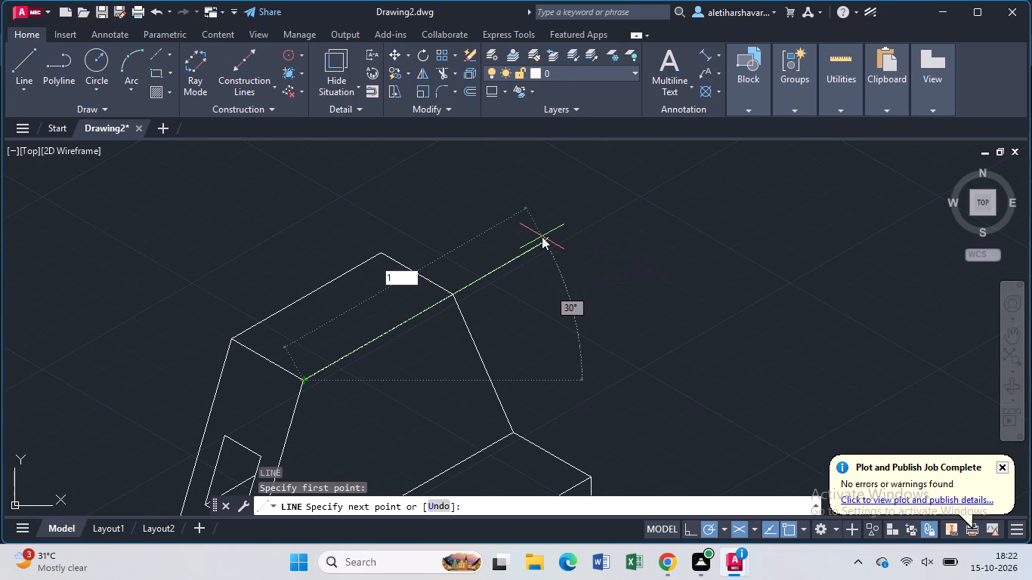
key(Return)
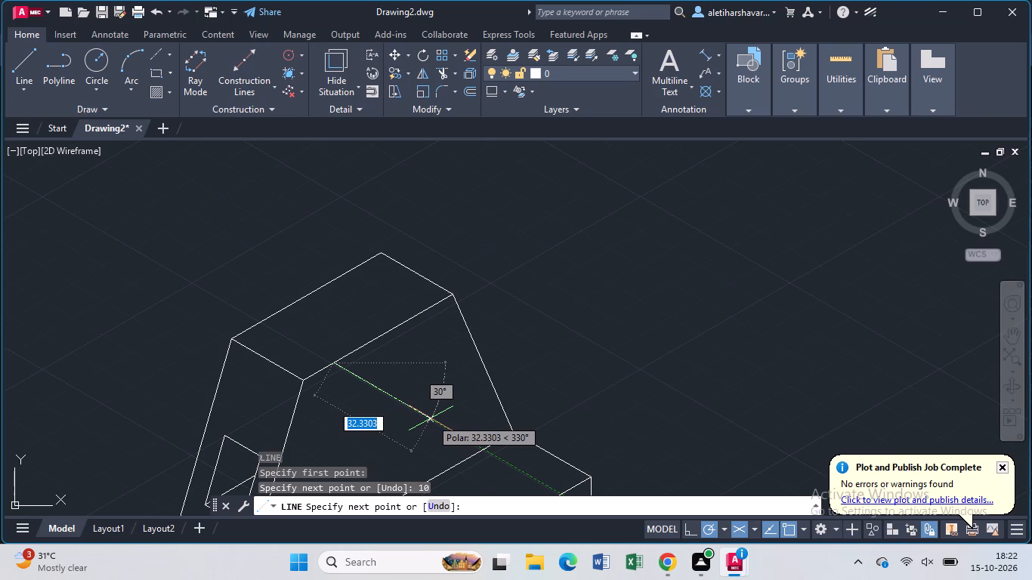
key(9)
key(Return)
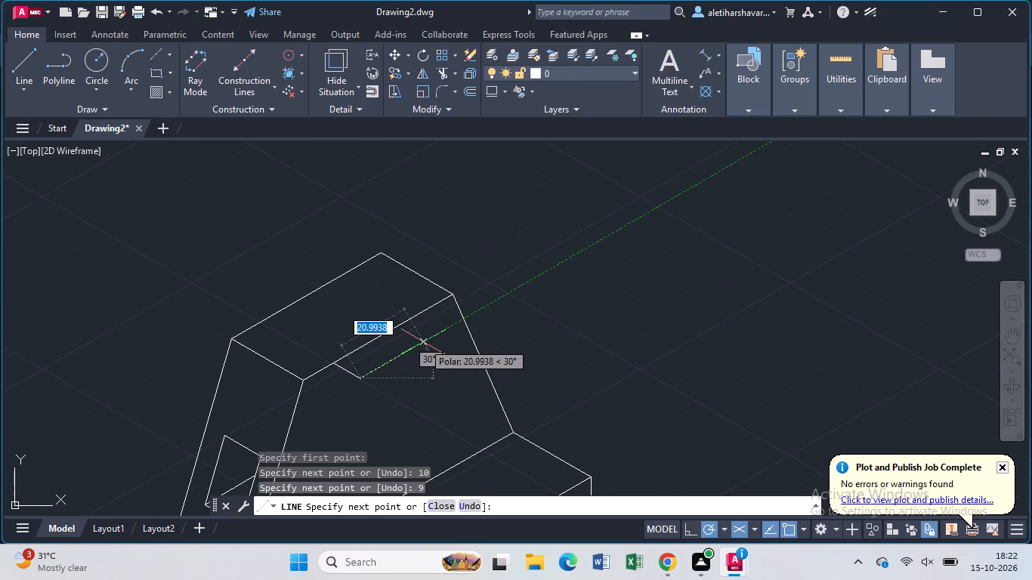
key(2)
key(0)
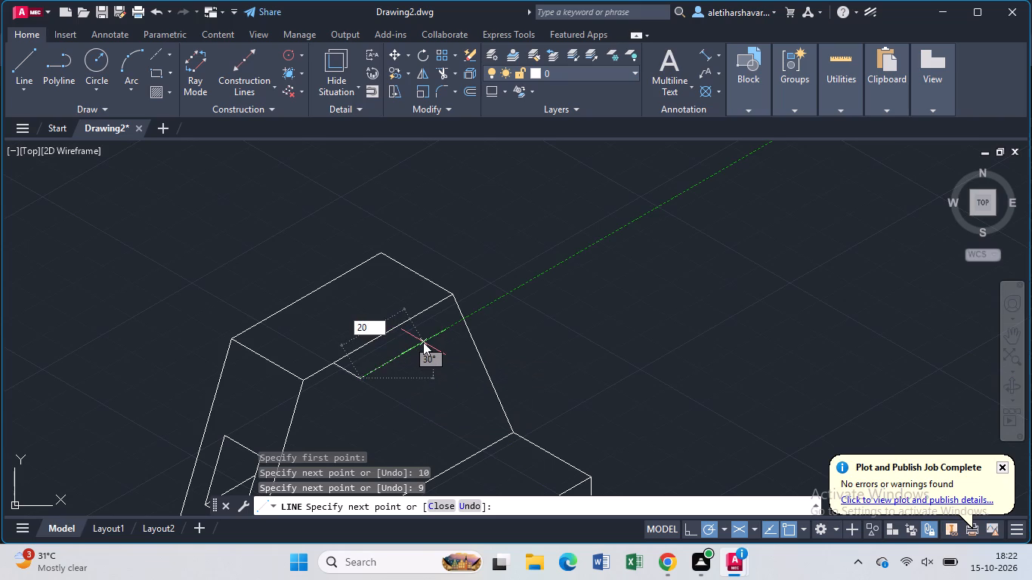
key(Return)
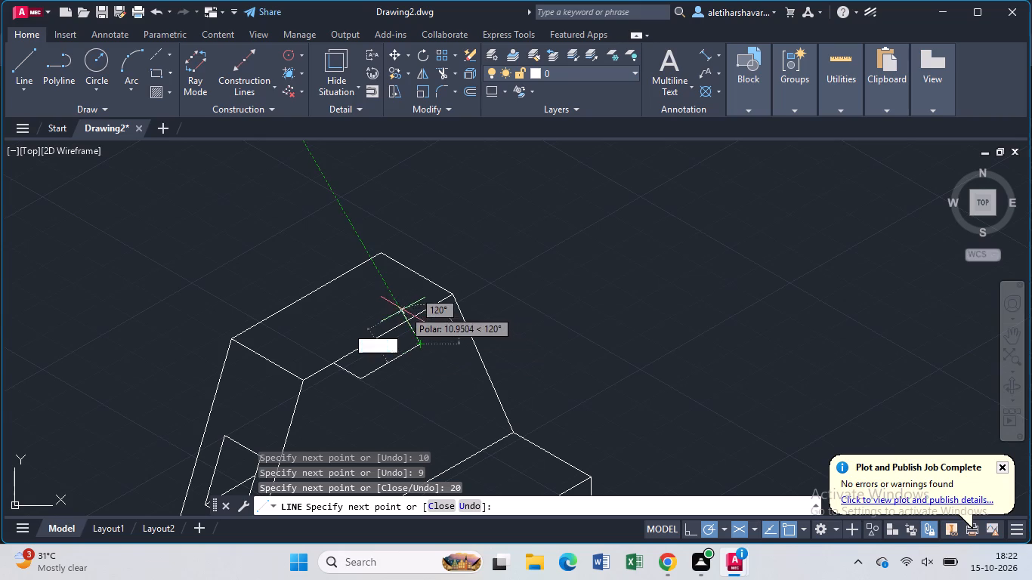
click(388, 319)
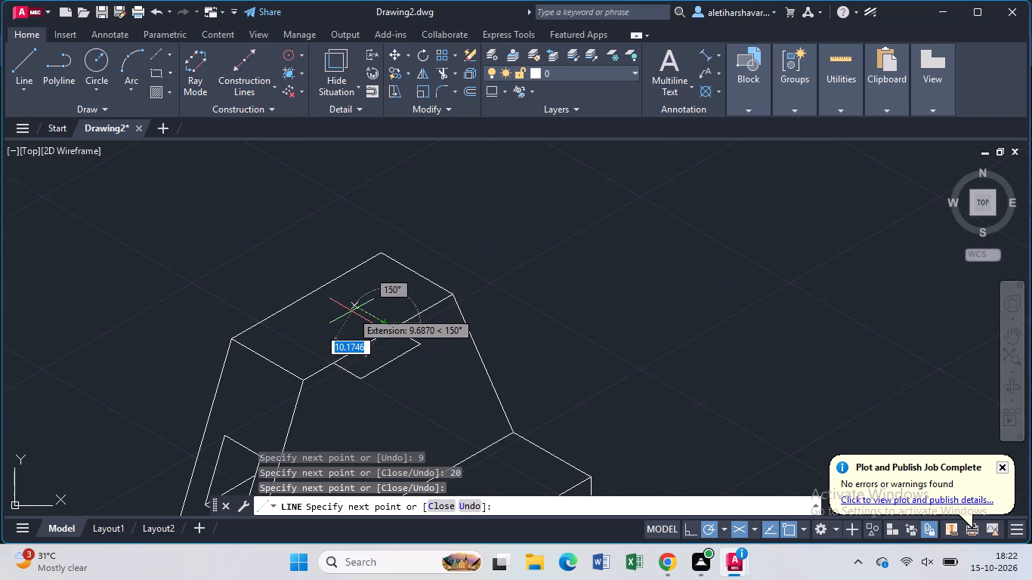
key(Escape)
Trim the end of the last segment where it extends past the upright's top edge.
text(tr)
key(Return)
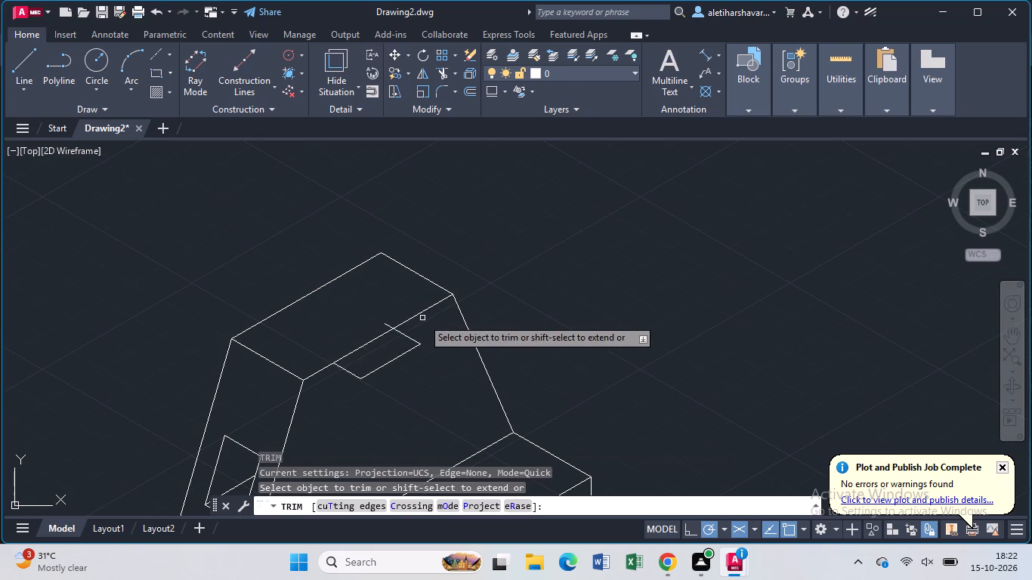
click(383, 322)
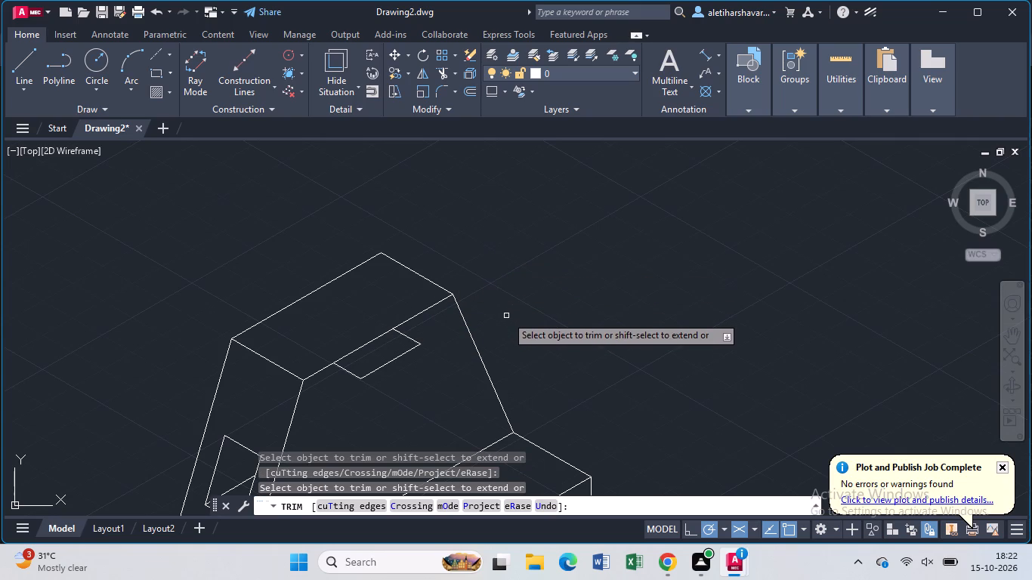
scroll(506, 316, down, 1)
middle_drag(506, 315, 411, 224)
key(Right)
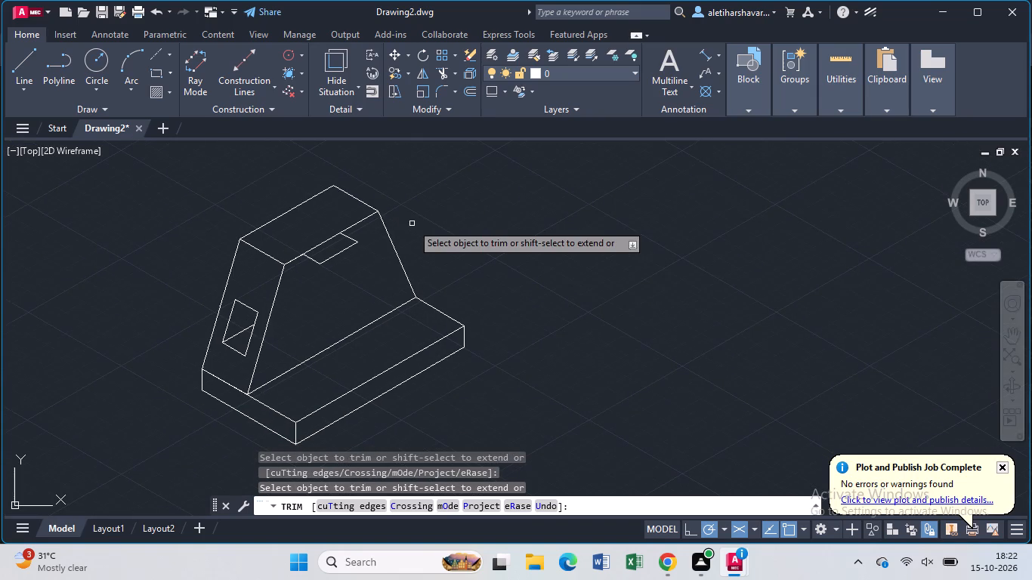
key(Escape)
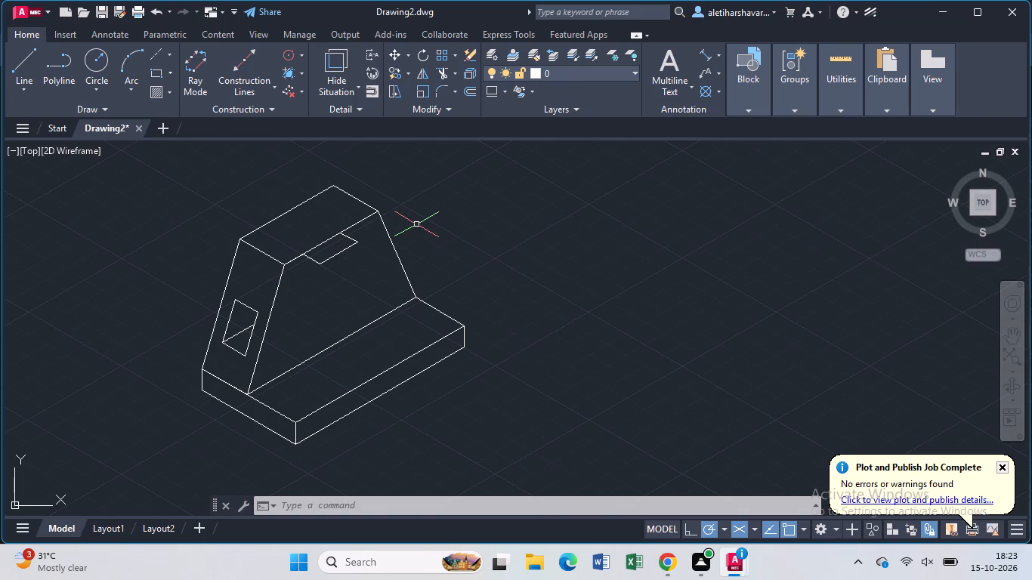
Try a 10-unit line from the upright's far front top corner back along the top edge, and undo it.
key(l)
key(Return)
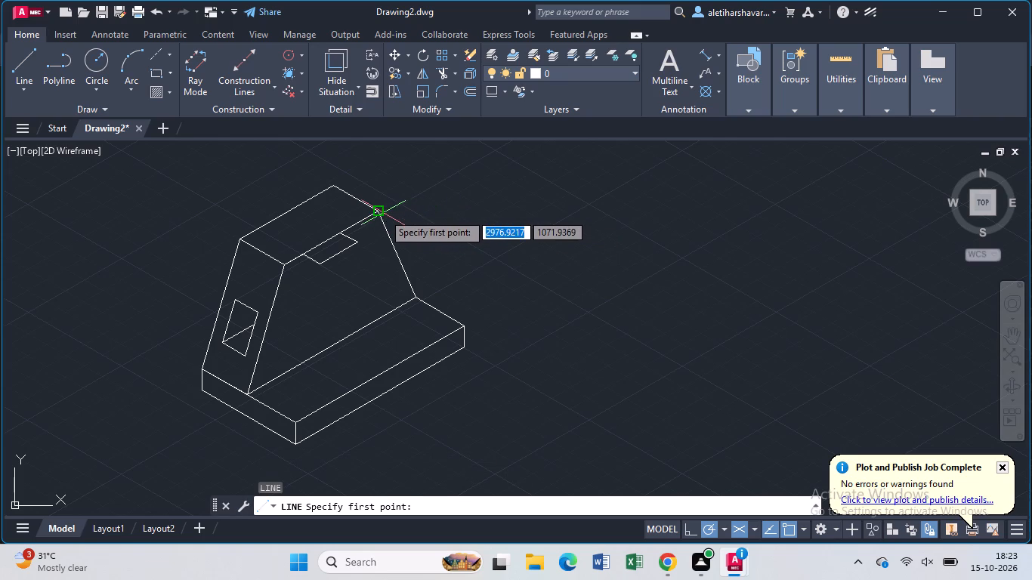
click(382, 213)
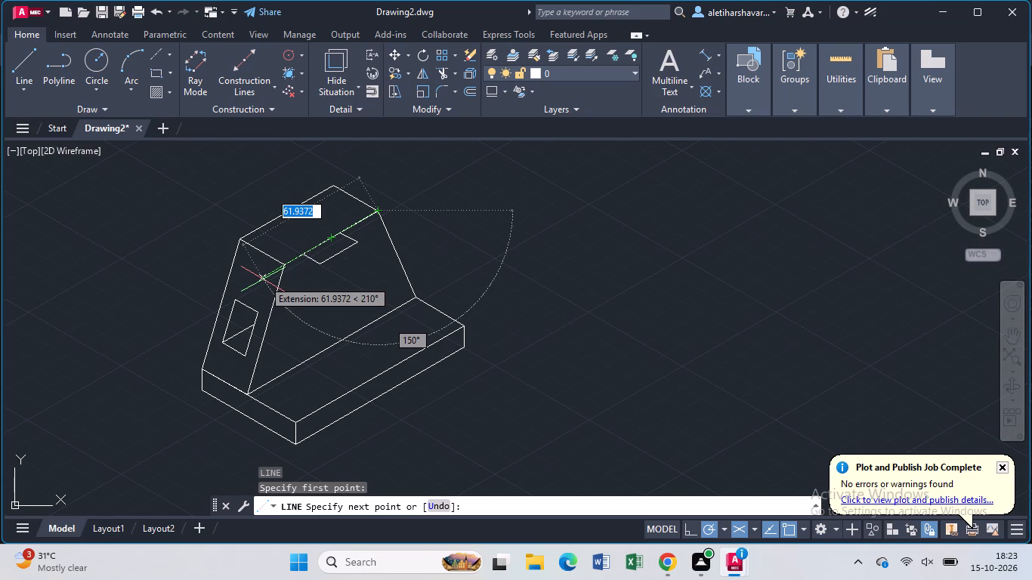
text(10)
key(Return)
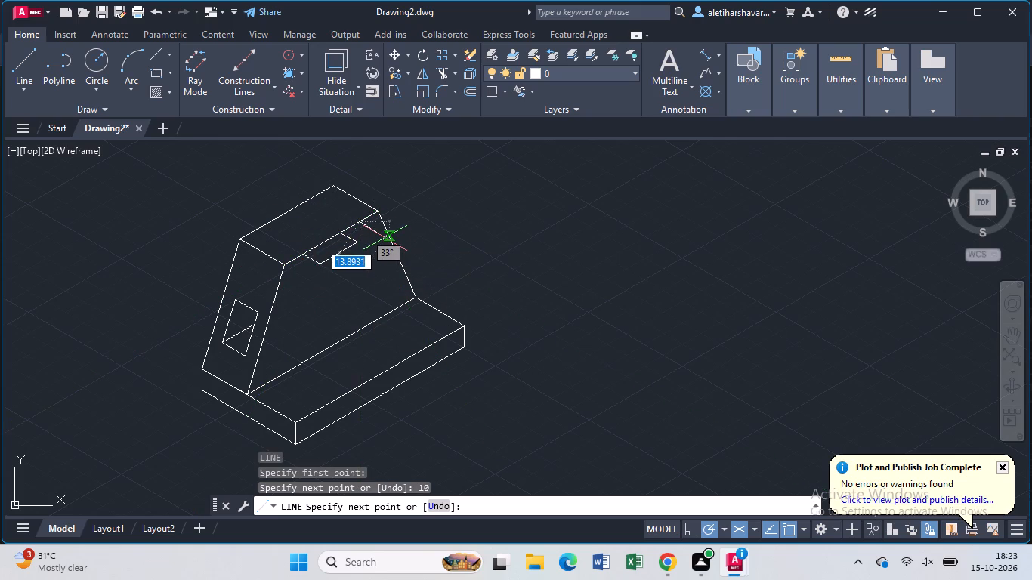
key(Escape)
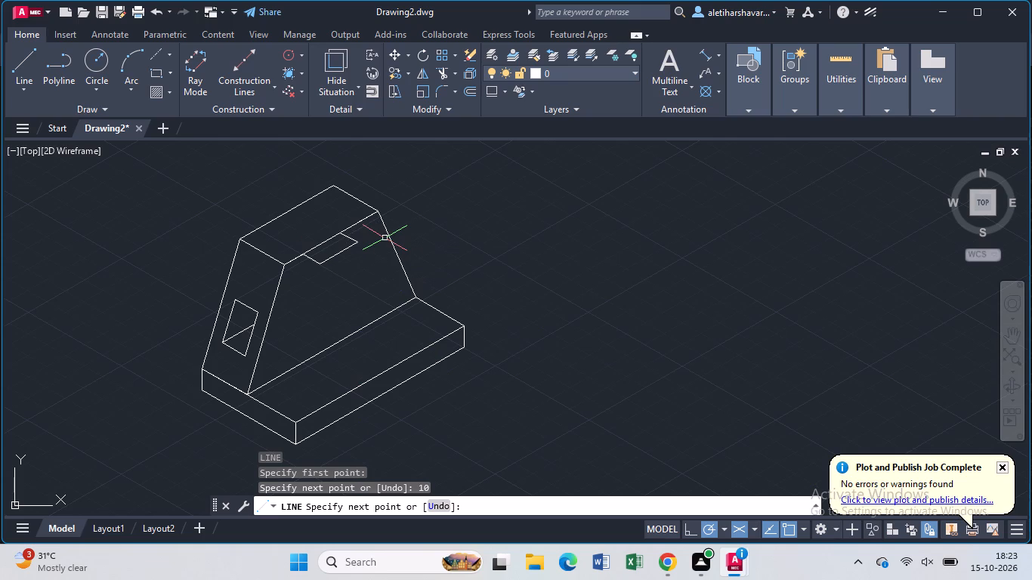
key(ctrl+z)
From the upright's far front top corner, draw lines 10 units back along the top edge, 9 at 330°, and on to the first outline's near outer corner.
key(l)
key(Return)
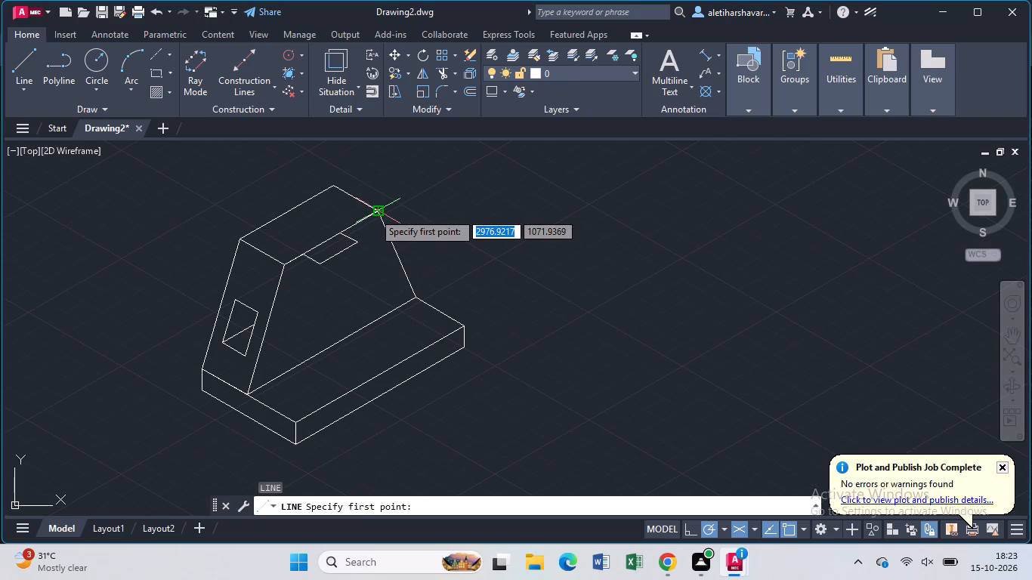
scroll(373, 212, up, 1)
click(373, 211)
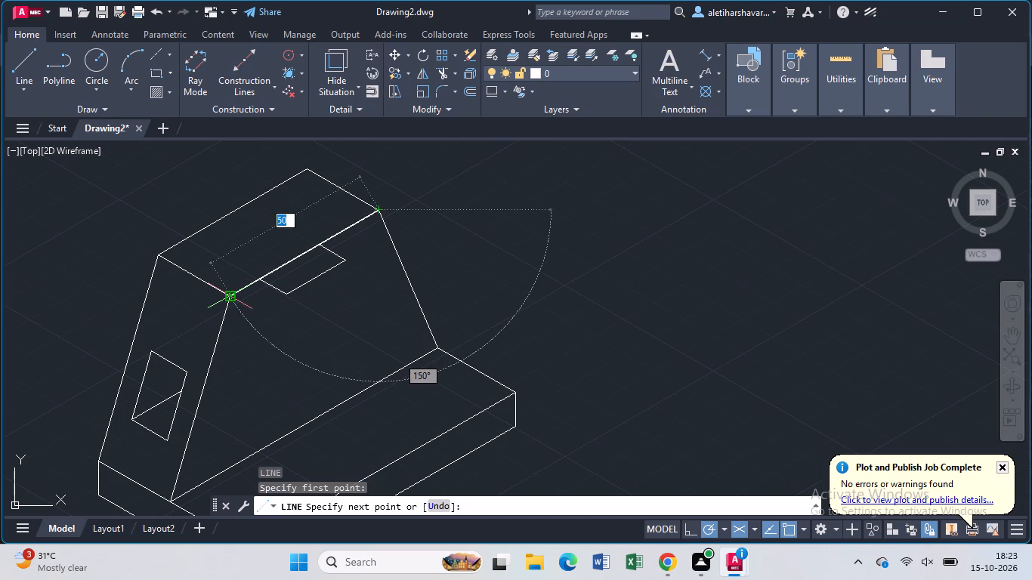
text(10)
key(Return)
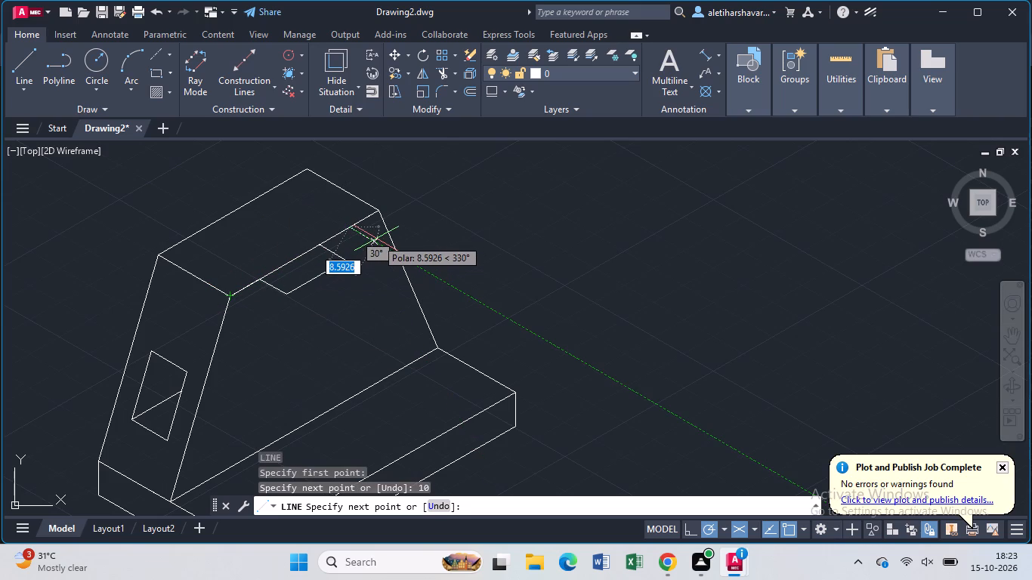
key(9)
key(Return)
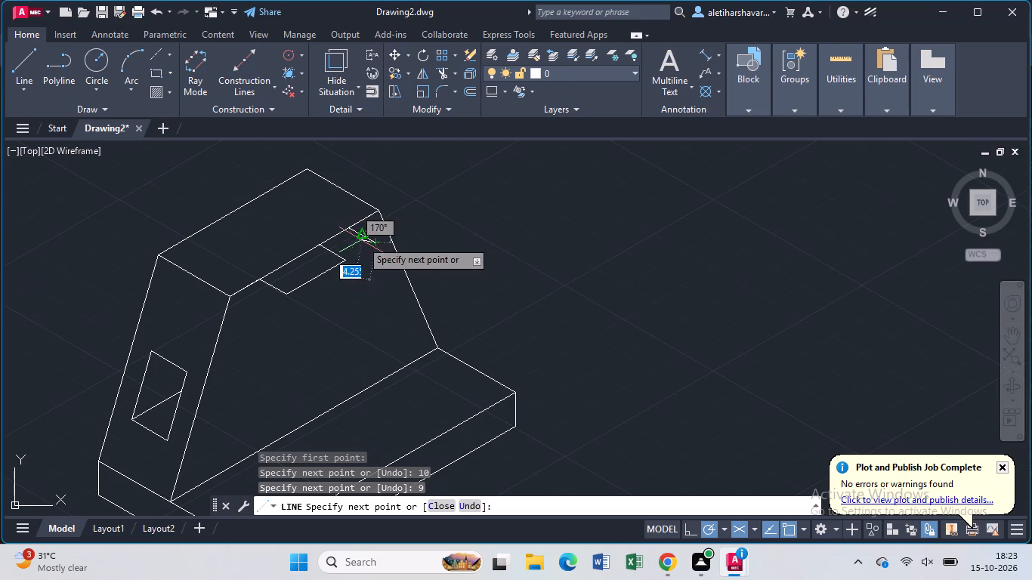
click(284, 294)
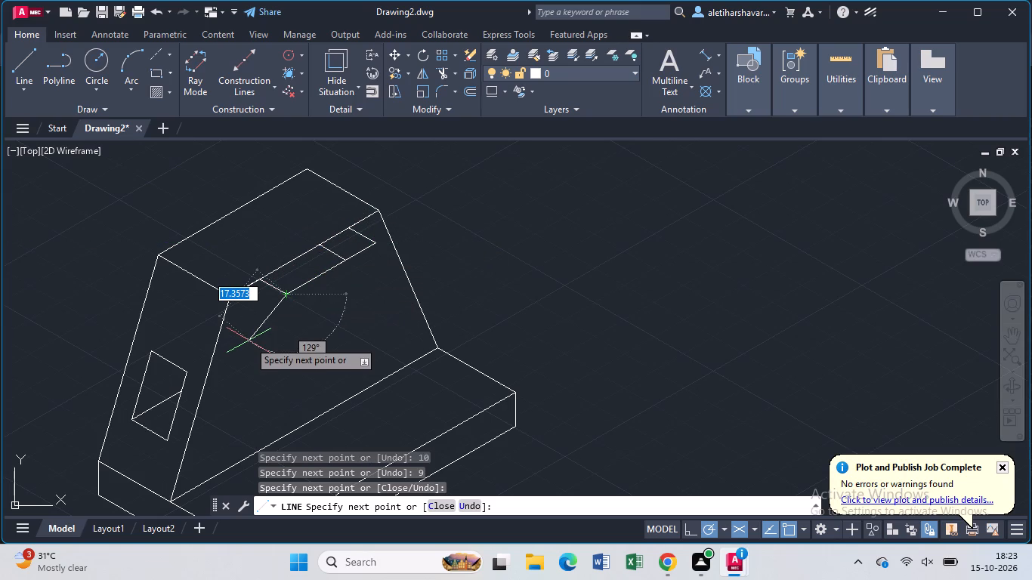
key(Escape)
Trim away the short cross line inside the outline and the overlapping outer lines between the two 9-unit lines.
text(tr)
key(Return)
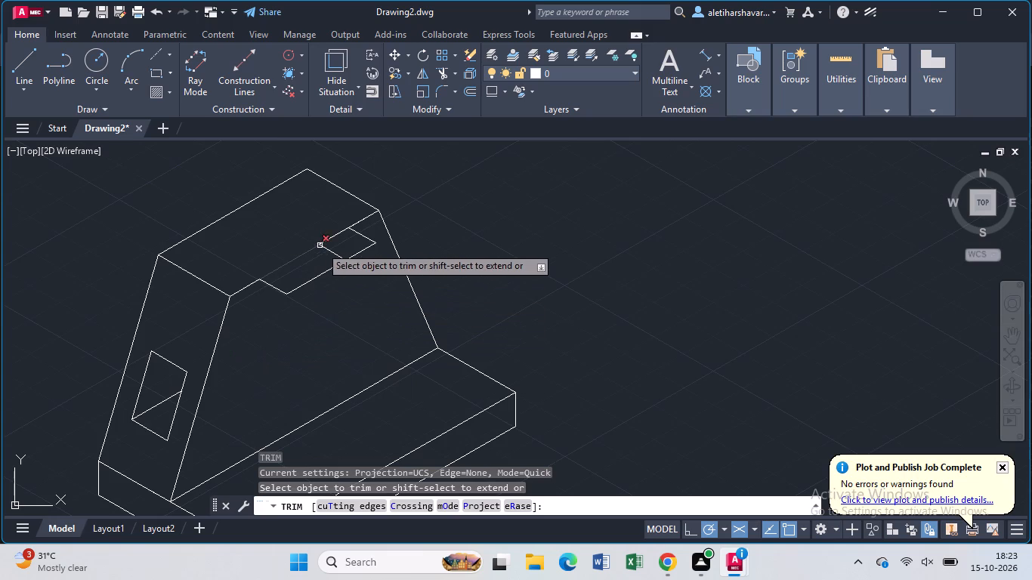
click(327, 249)
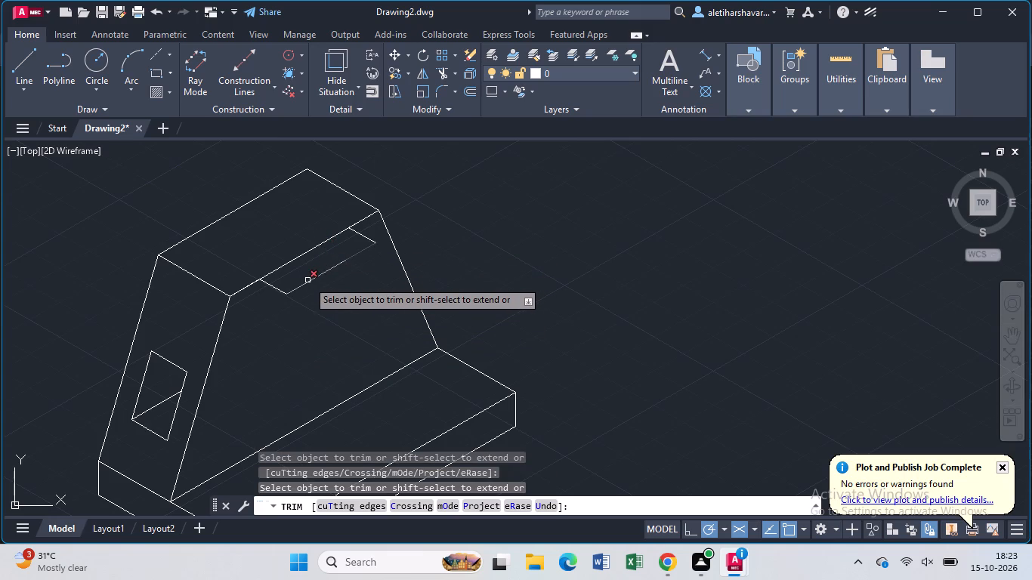
click(307, 280)
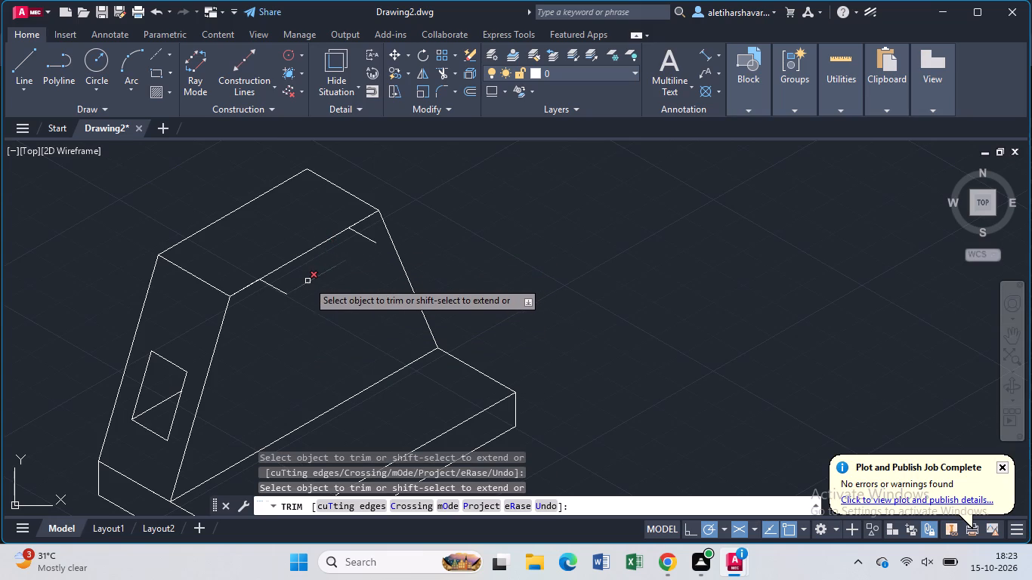
click(307, 281)
key(l)
key(Return)
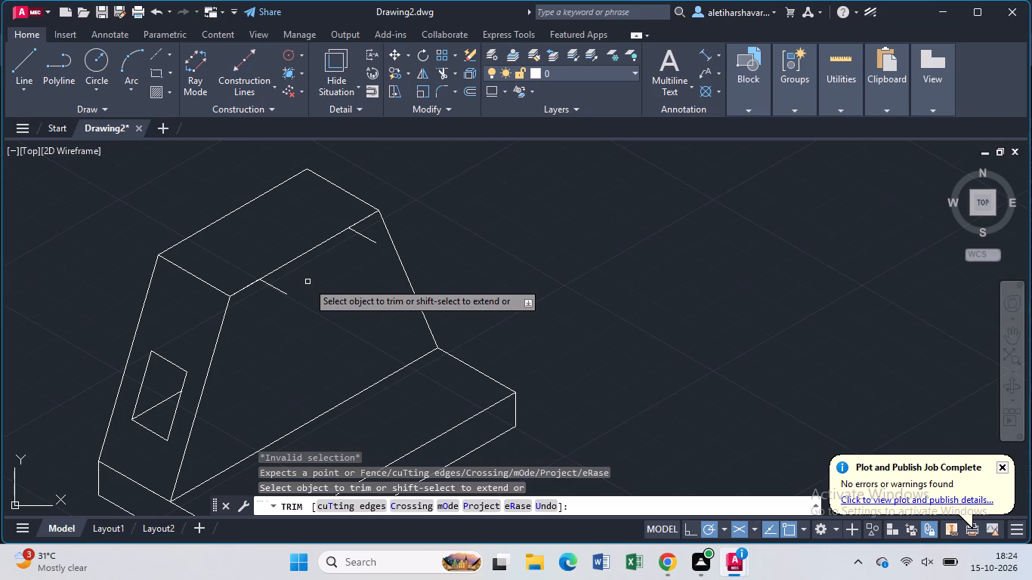
key(Escape)
Draw a single 30-unit line joining the outer ends of the two 9-unit lines.
key(l)
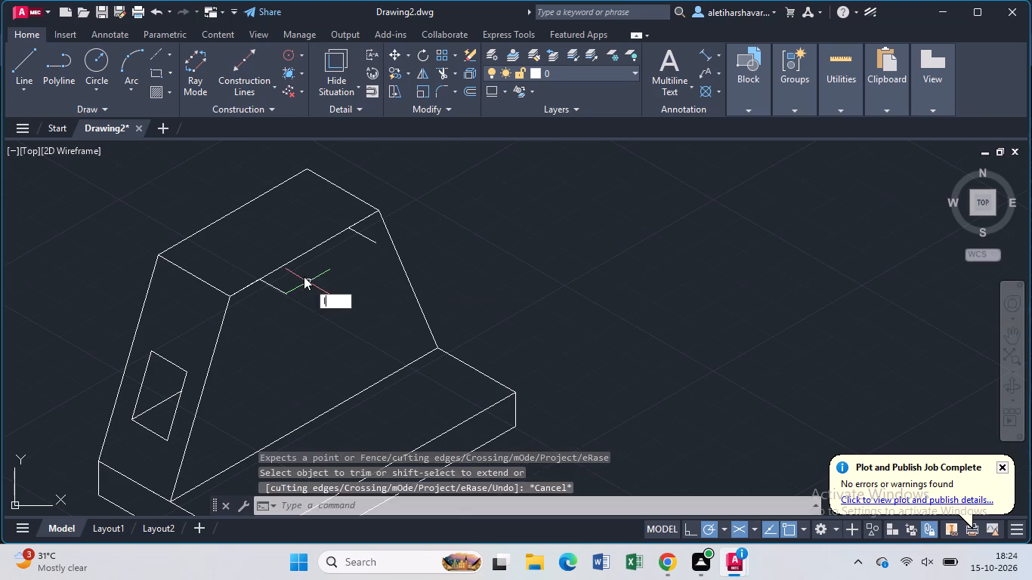
key(Return)
click(287, 292)
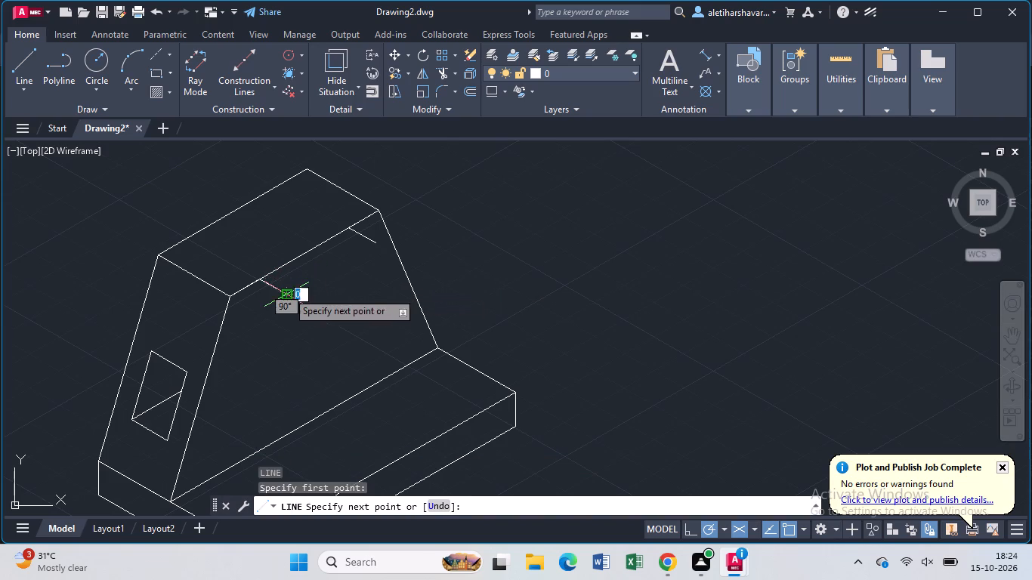
click(372, 245)
key(Escape)
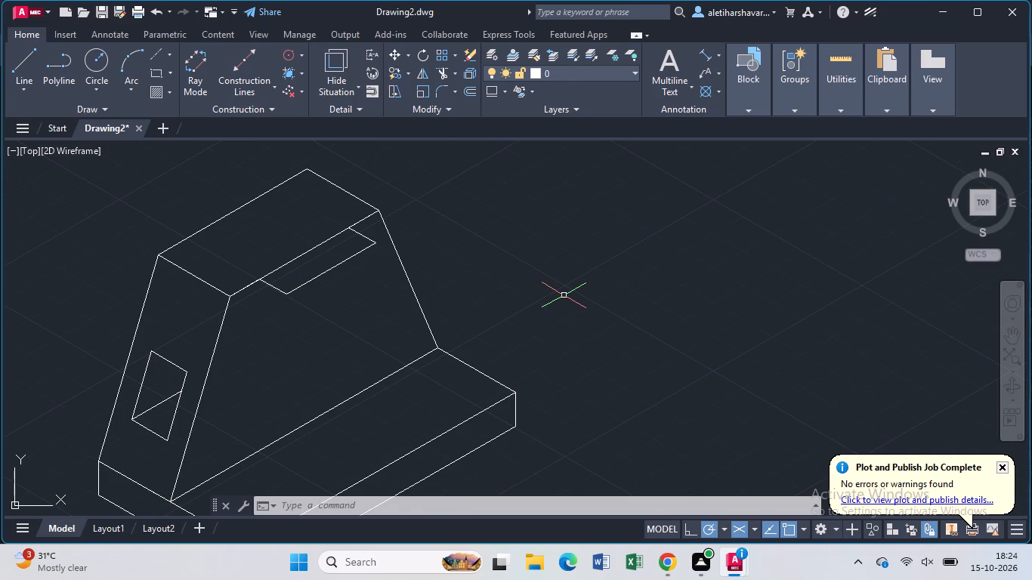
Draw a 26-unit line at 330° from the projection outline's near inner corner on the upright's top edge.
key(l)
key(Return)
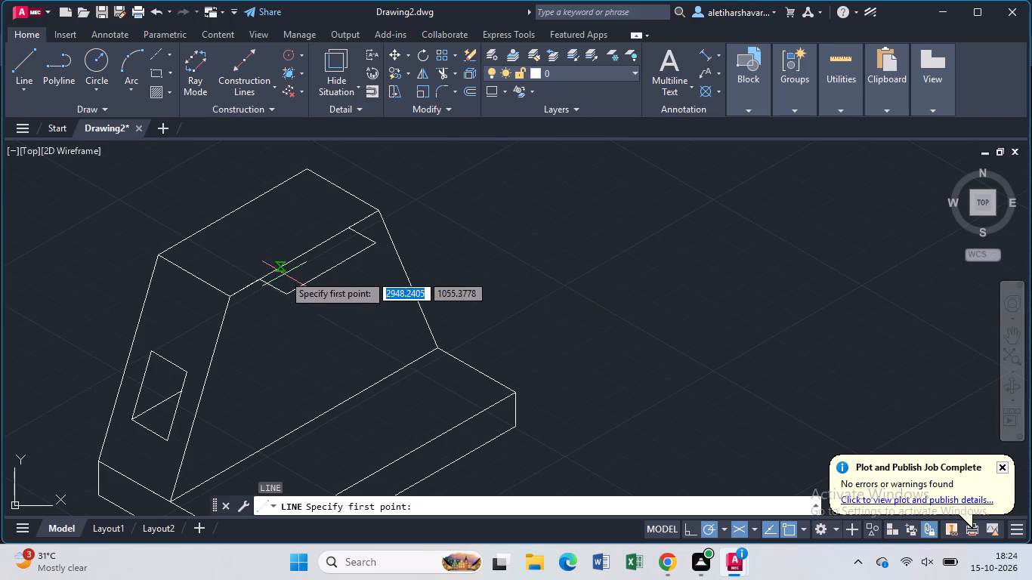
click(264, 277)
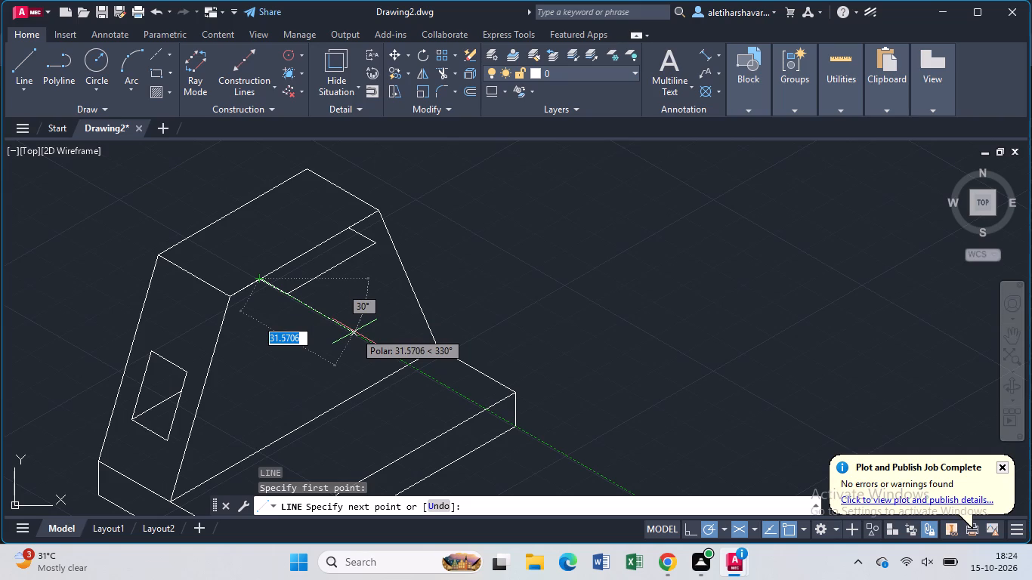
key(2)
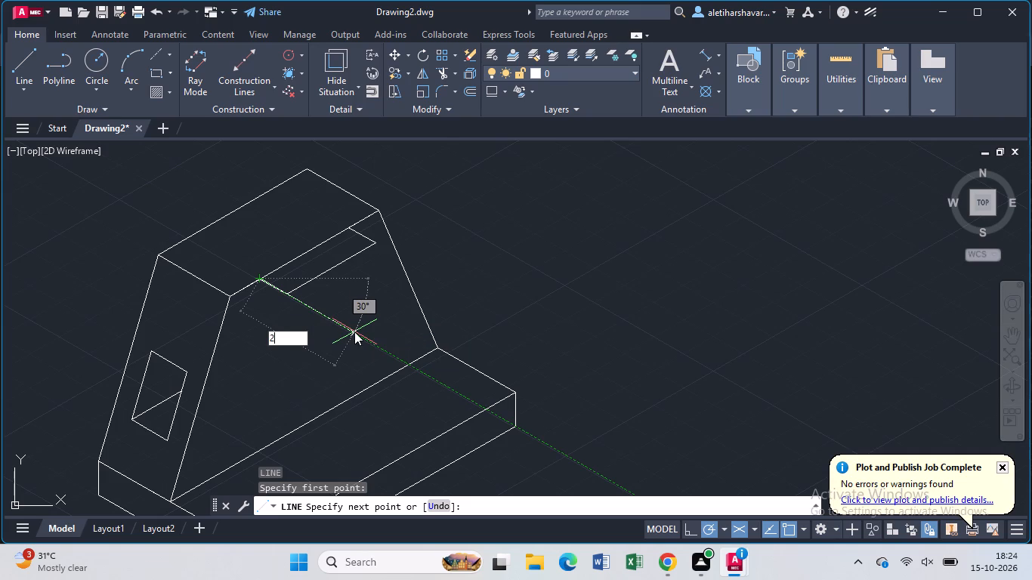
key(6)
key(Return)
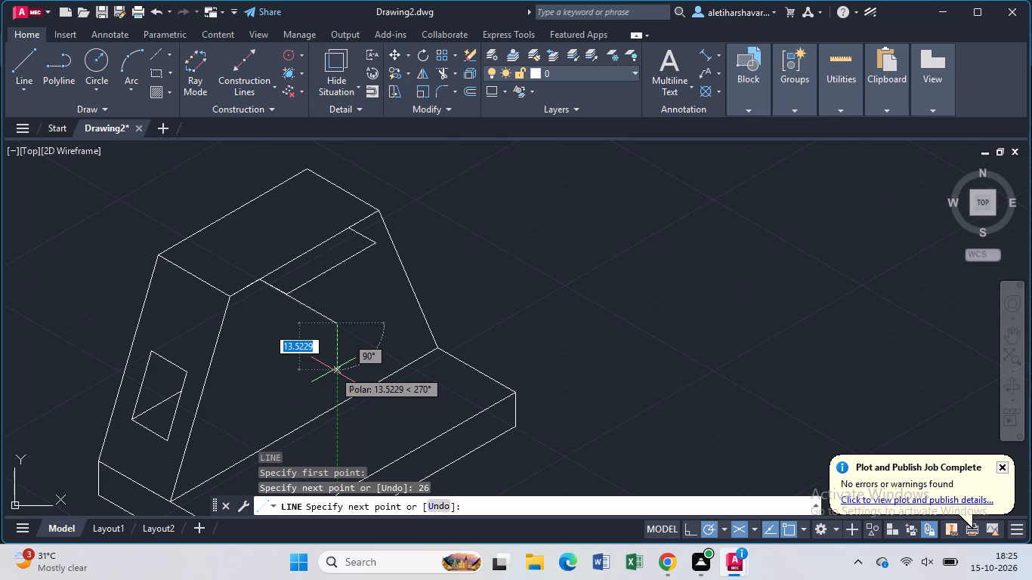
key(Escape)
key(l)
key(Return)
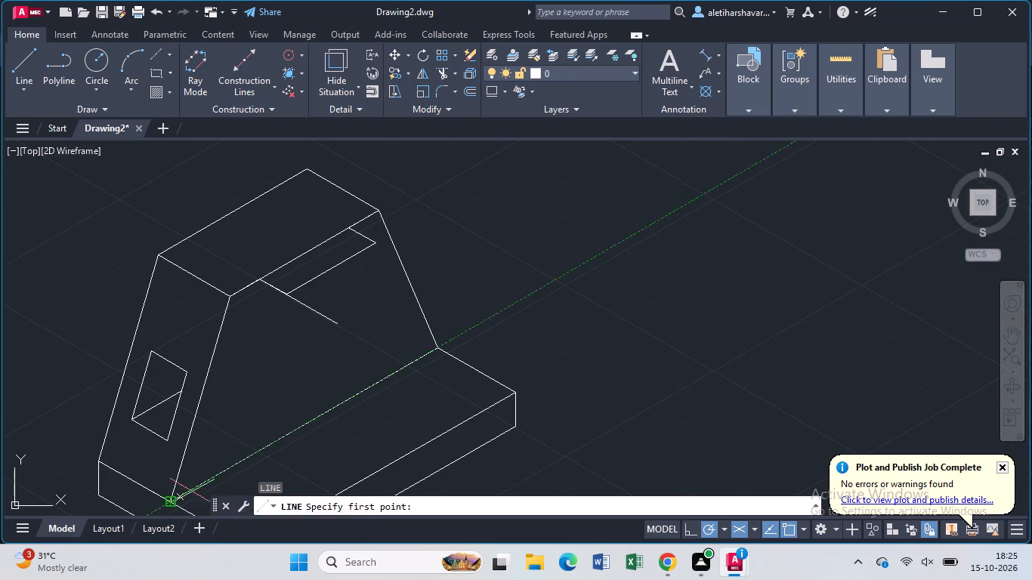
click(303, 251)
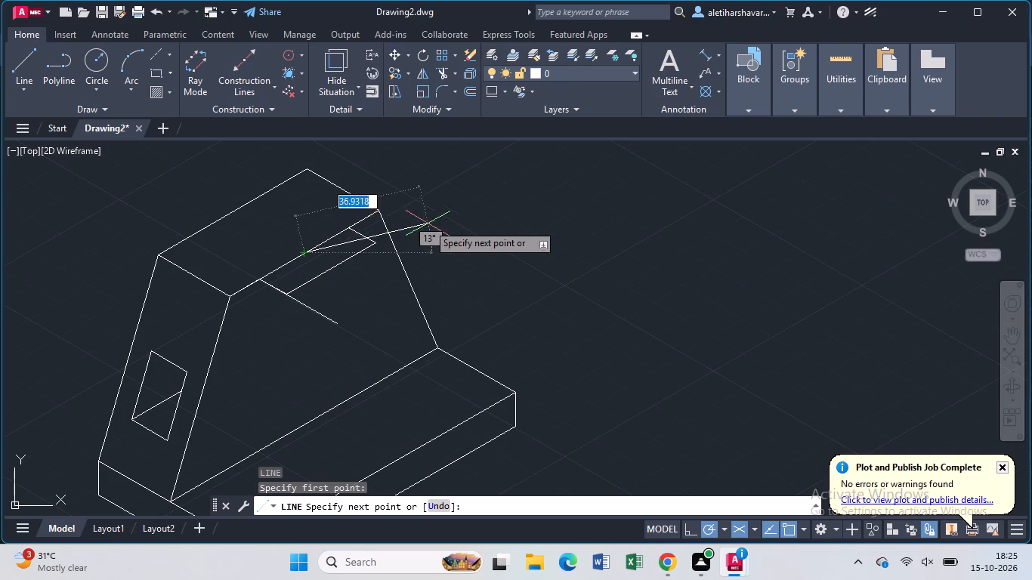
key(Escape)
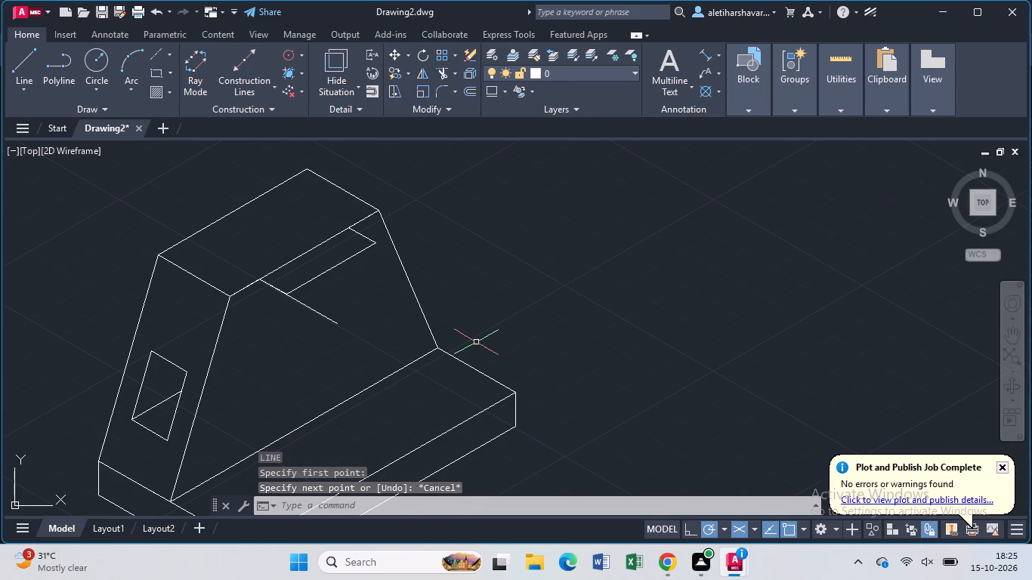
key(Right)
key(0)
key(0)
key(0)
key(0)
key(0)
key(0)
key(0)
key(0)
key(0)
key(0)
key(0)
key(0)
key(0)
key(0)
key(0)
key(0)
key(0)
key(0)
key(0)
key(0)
Trim the 26-unit line beyond the outline's outer line and the top edge segment between the two 9-unit lines.
middle_drag(473, 343, 409, 343)
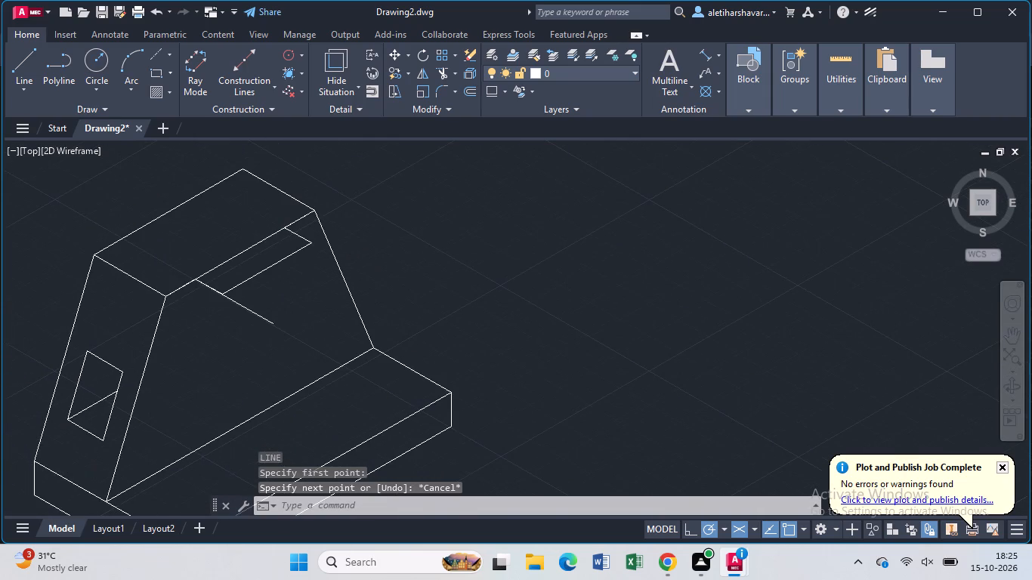
text(tr)
key(Return)
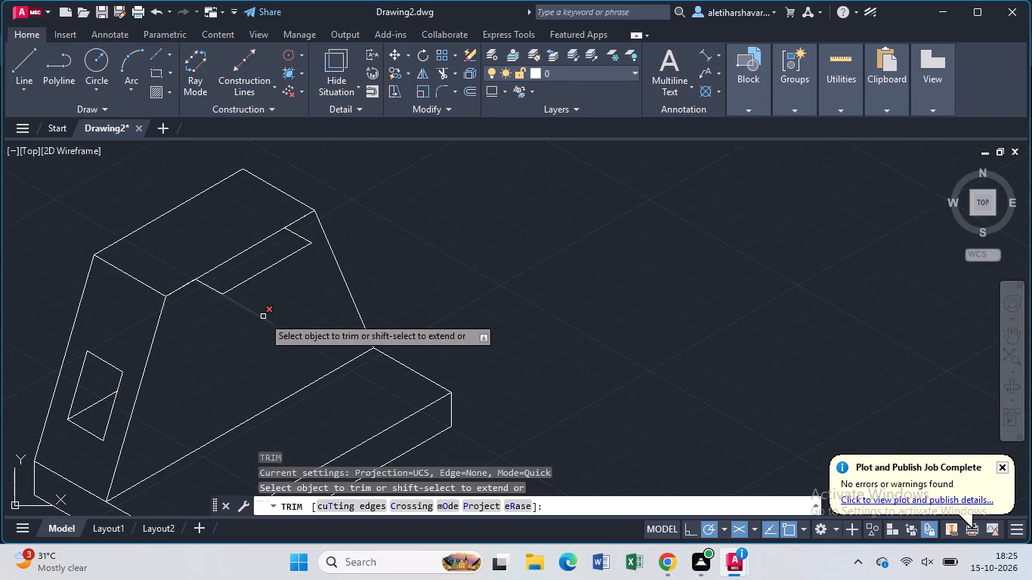
click(263, 316)
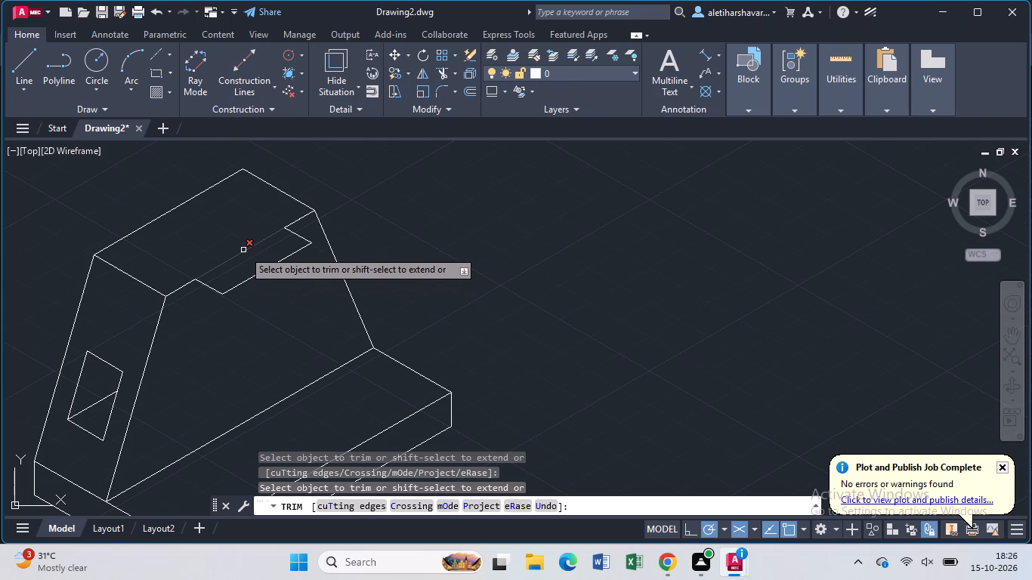
click(243, 250)
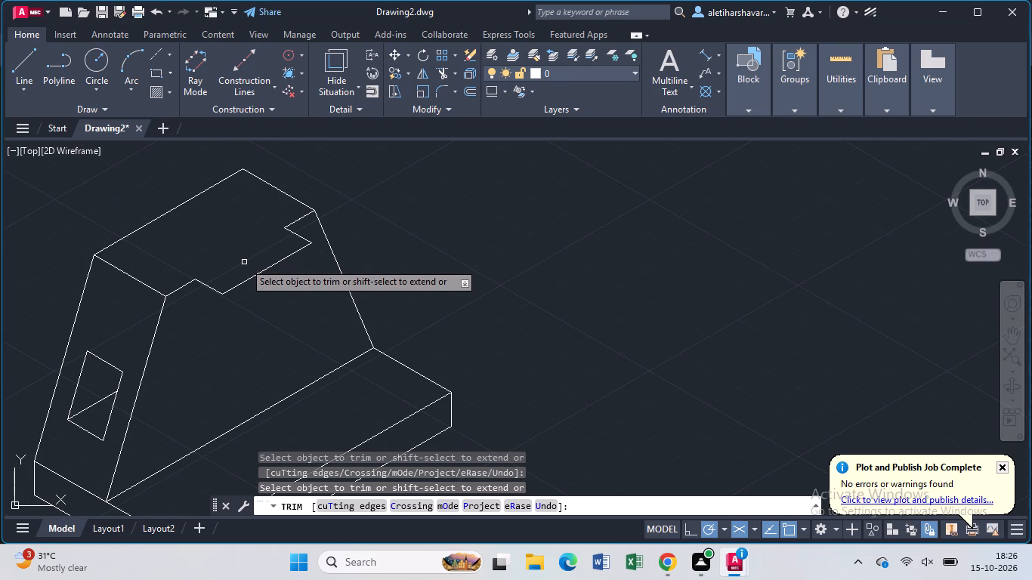
key(l)
key(Return)
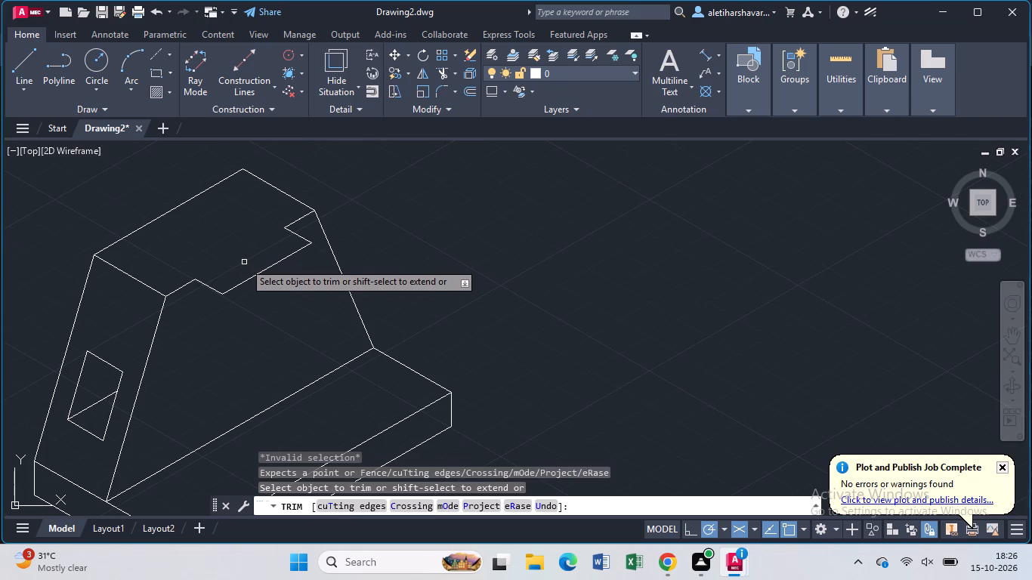
key(Escape)
From the upright's near front top corner, draw lines 15 units along the top edge and at 330° past the outline's outer line.
key(l)
key(Return)
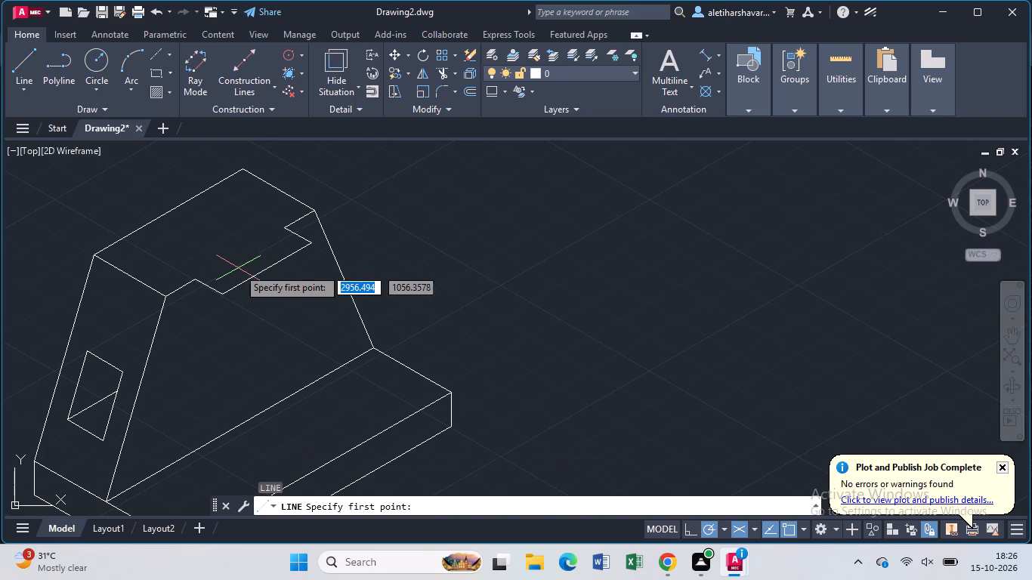
click(168, 297)
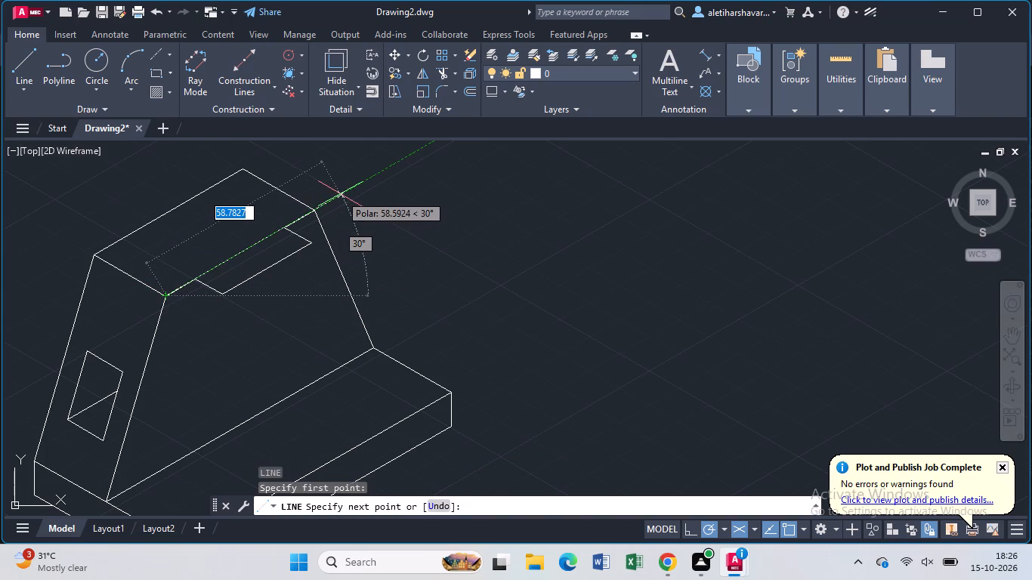
key(1)
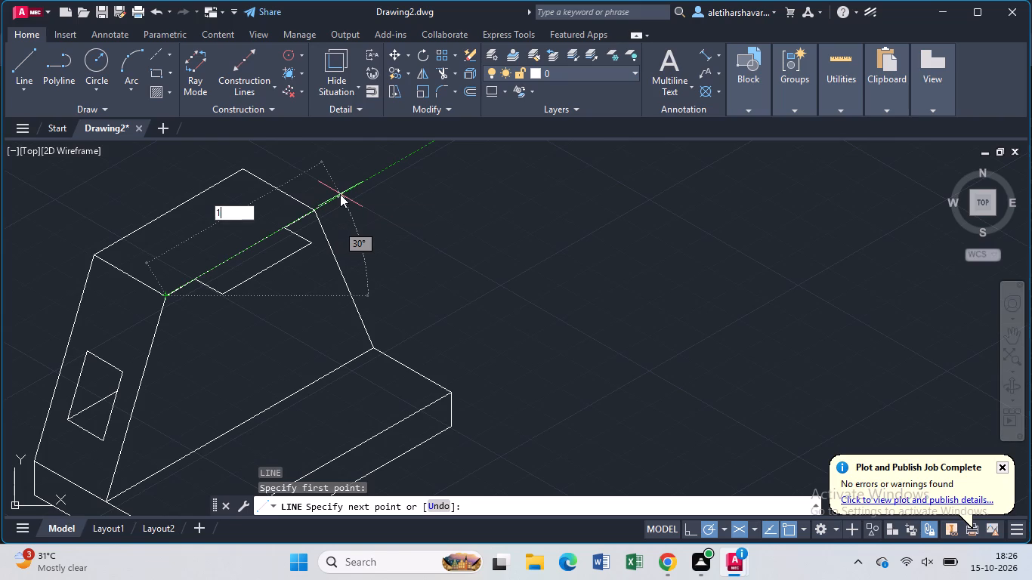
key(5)
key(Return)
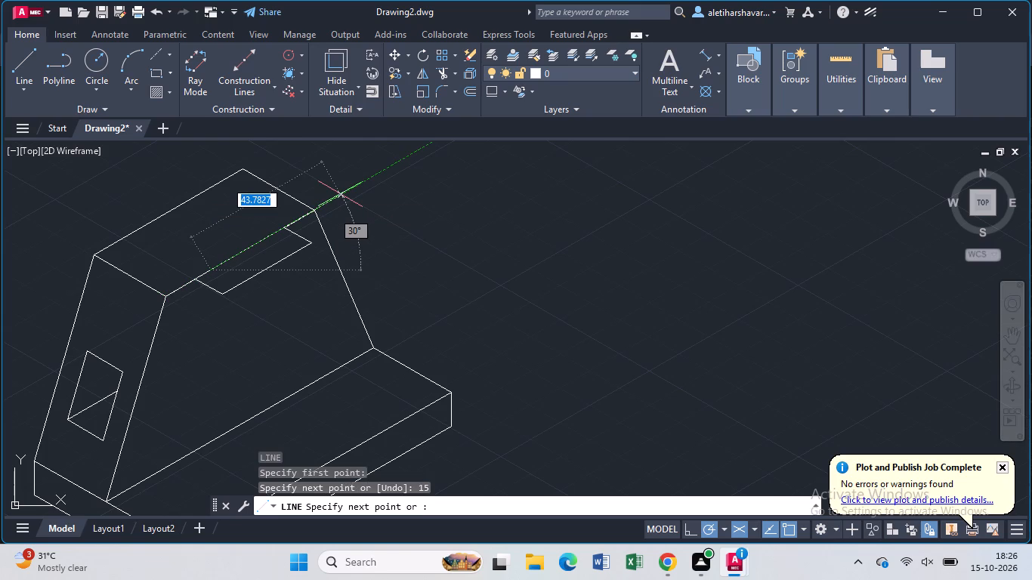
click(306, 325)
key(Escape)
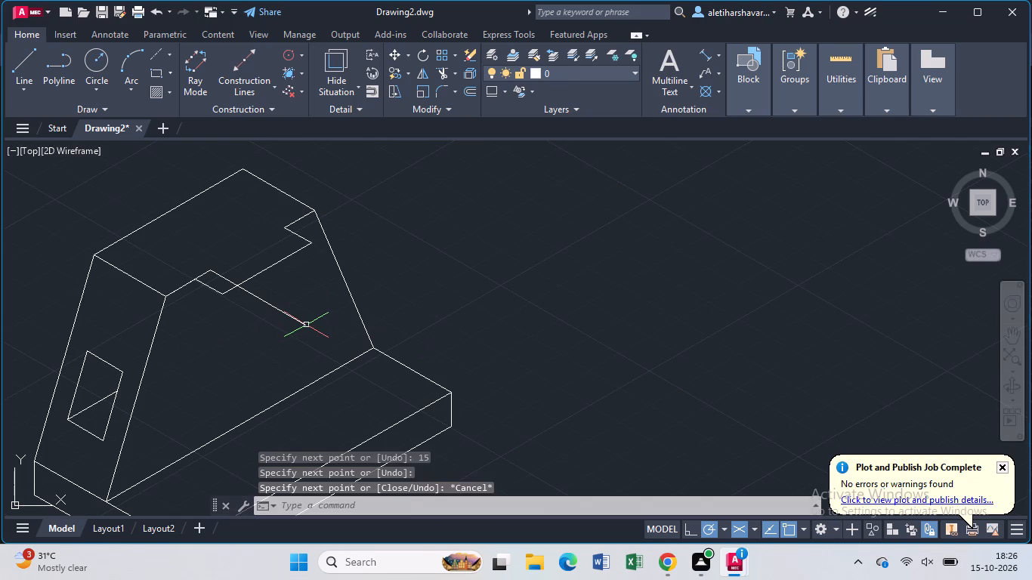
Trim the new 330° line's overhang, the outer line's near end beyond it, and the old near 9-unit line.
text(tr)
key(Return)
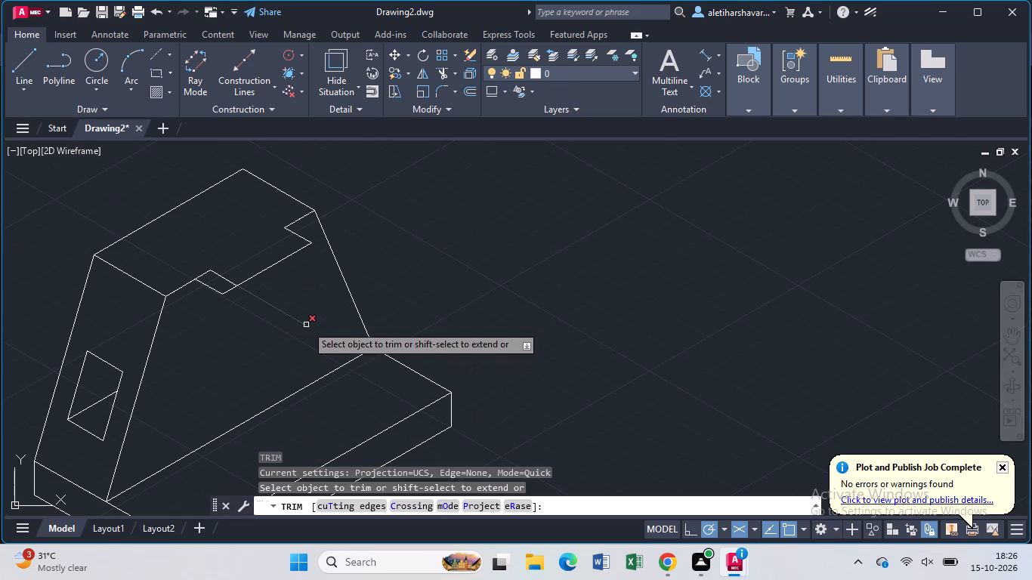
click(307, 318)
click(300, 327)
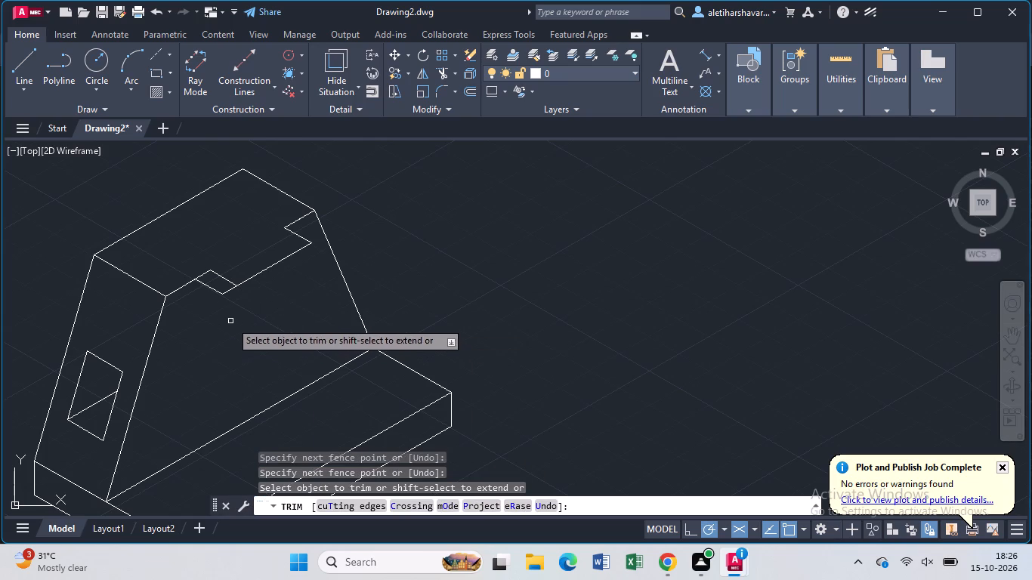
click(218, 289)
click(225, 294)
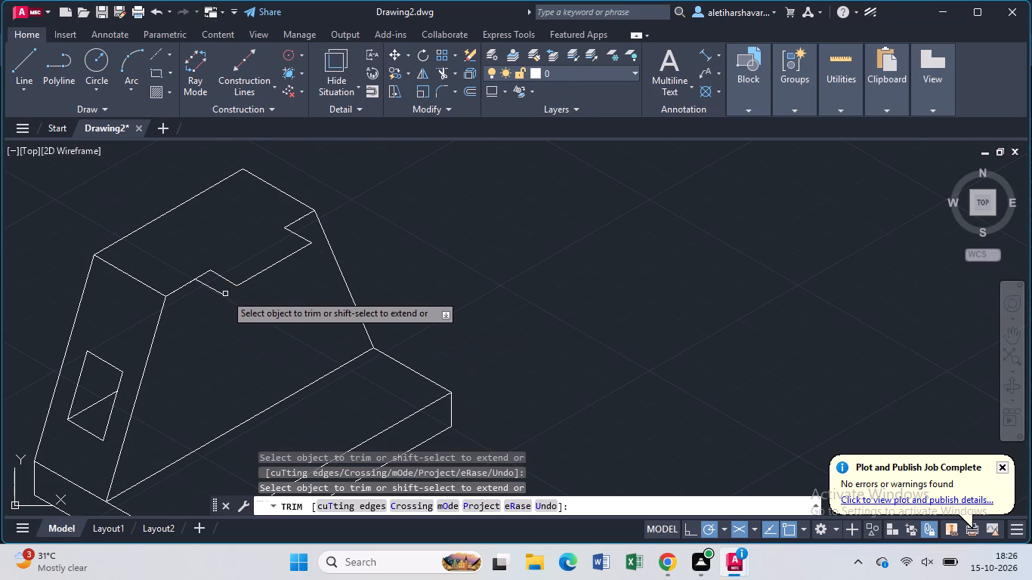
click(218, 290)
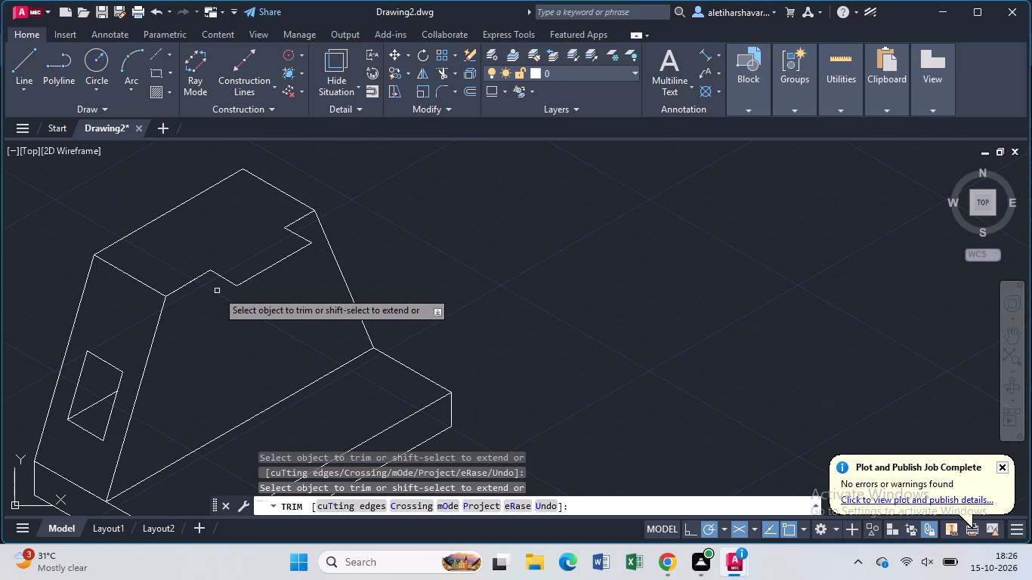
key(l)
key(Return)
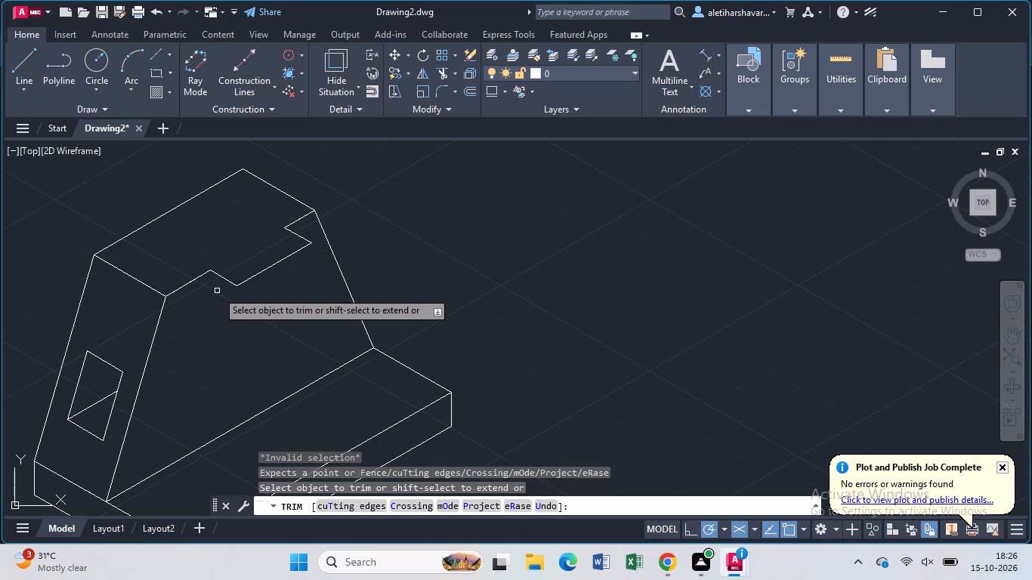
key(Escape)
From the upright's far front top corner, draw lines 15 units back along the top edge and at 330° past the outer line.
key(l)
key(Return)
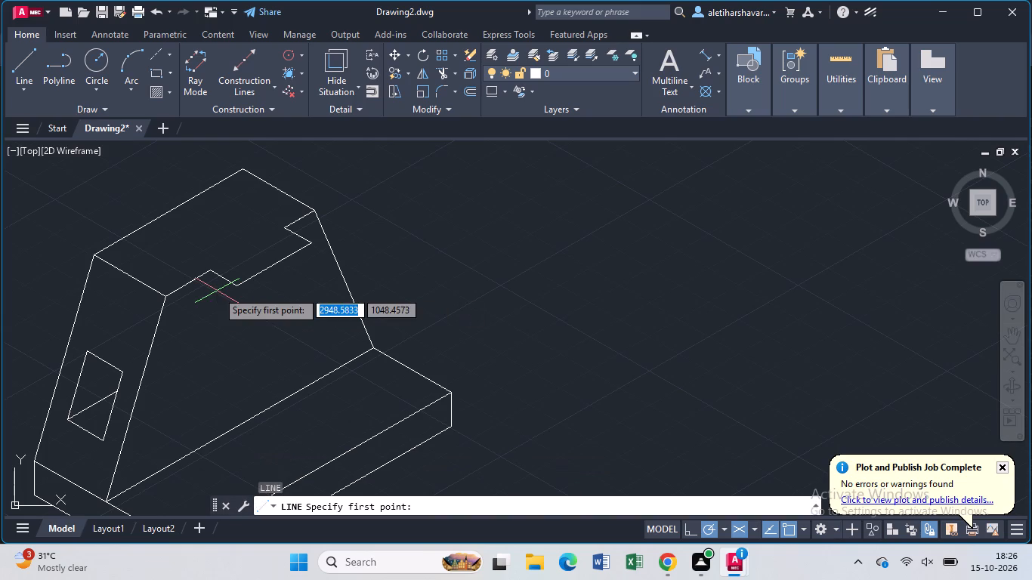
click(313, 214)
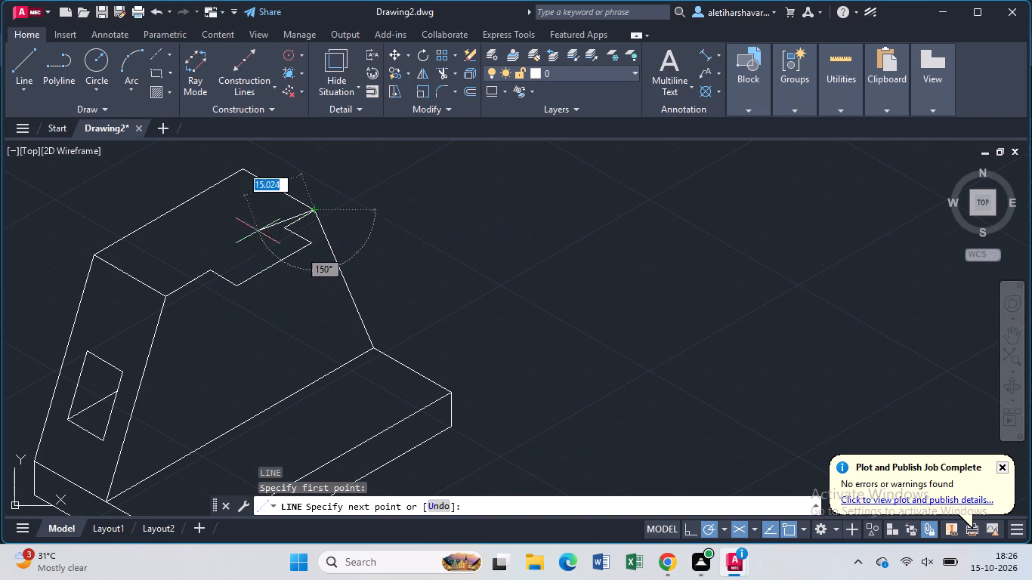
text(15)
key(Return)
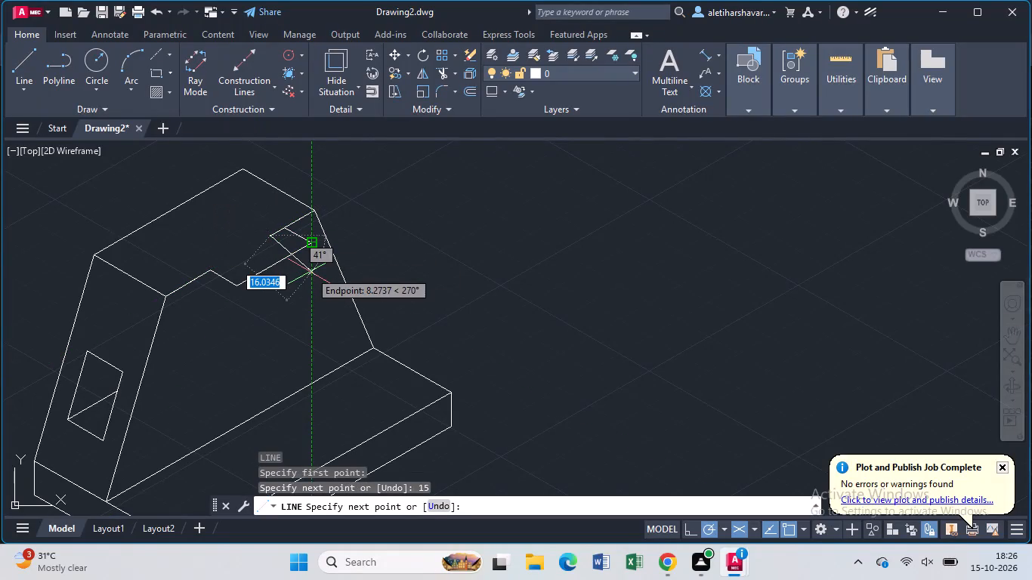
click(314, 267)
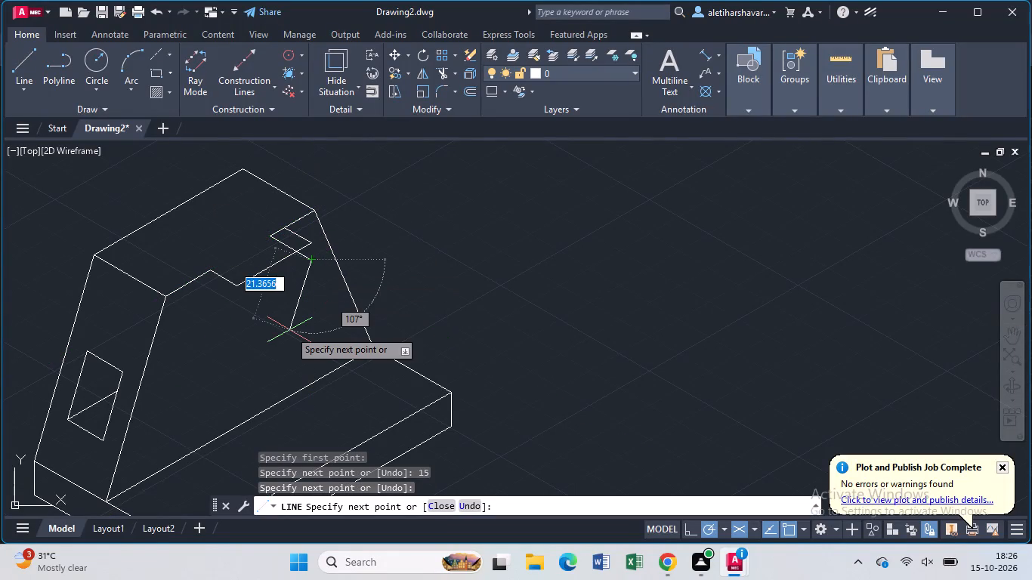
key(Escape)
Trim the far 330° line's overhang, the outer line's far end beyond it, and the old far 9-unit line.
text(tr)
key(Return)
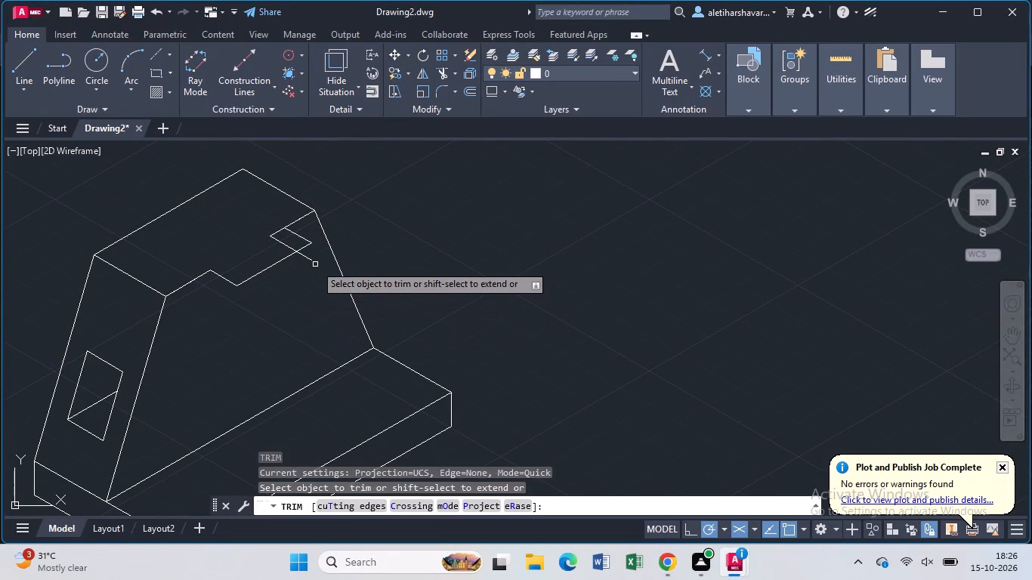
click(304, 258)
click(307, 242)
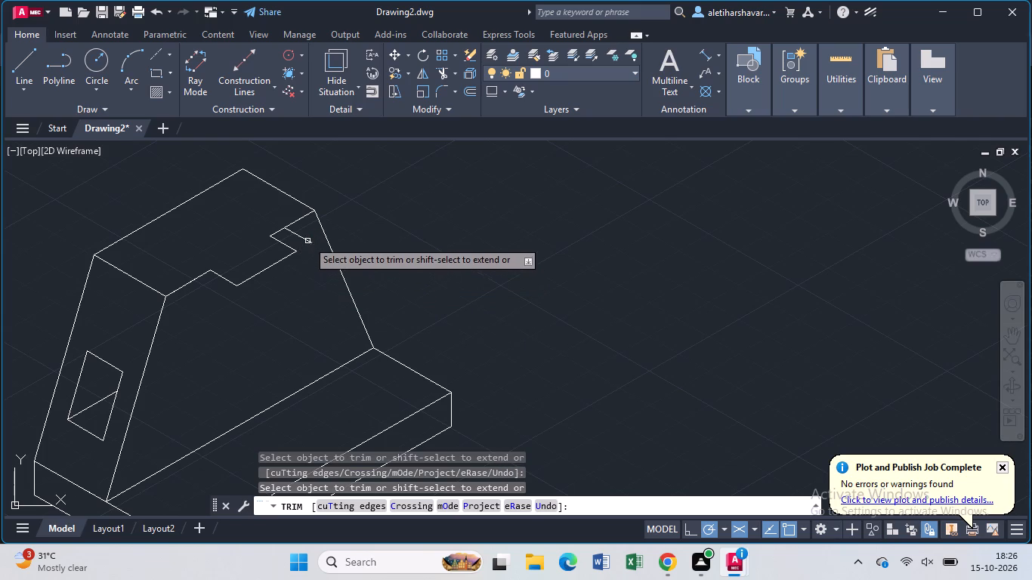
click(307, 239)
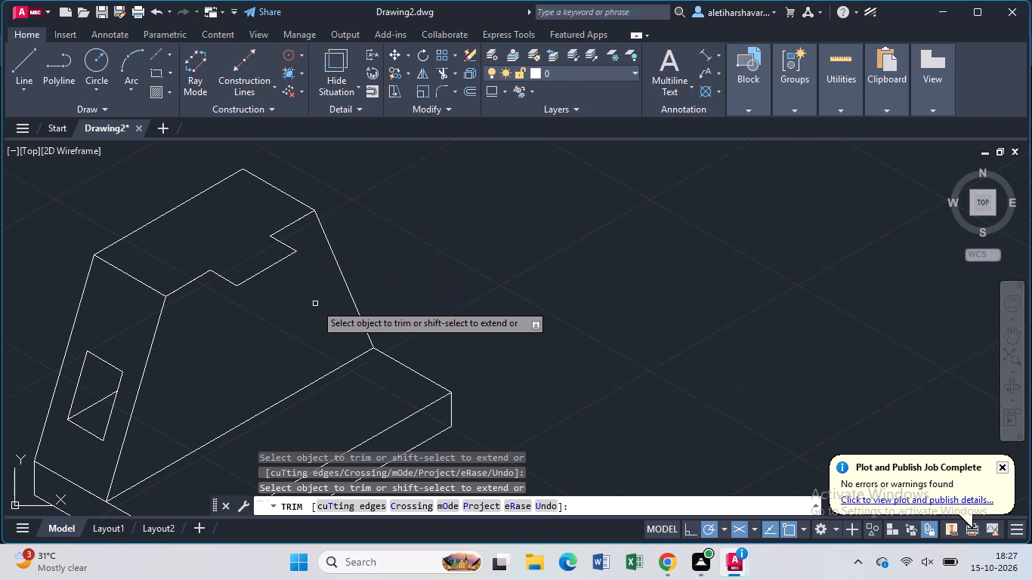
key(Escape)
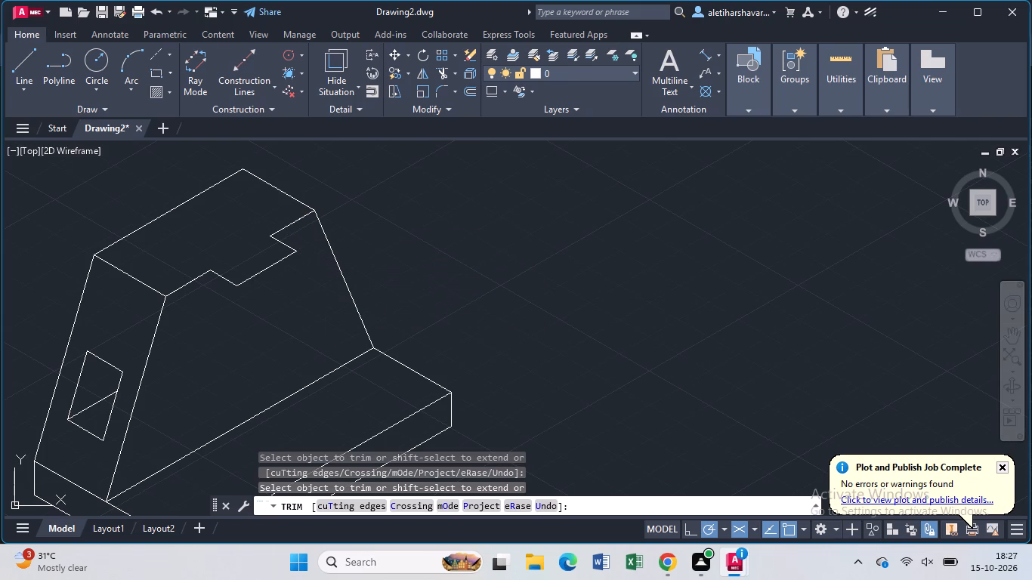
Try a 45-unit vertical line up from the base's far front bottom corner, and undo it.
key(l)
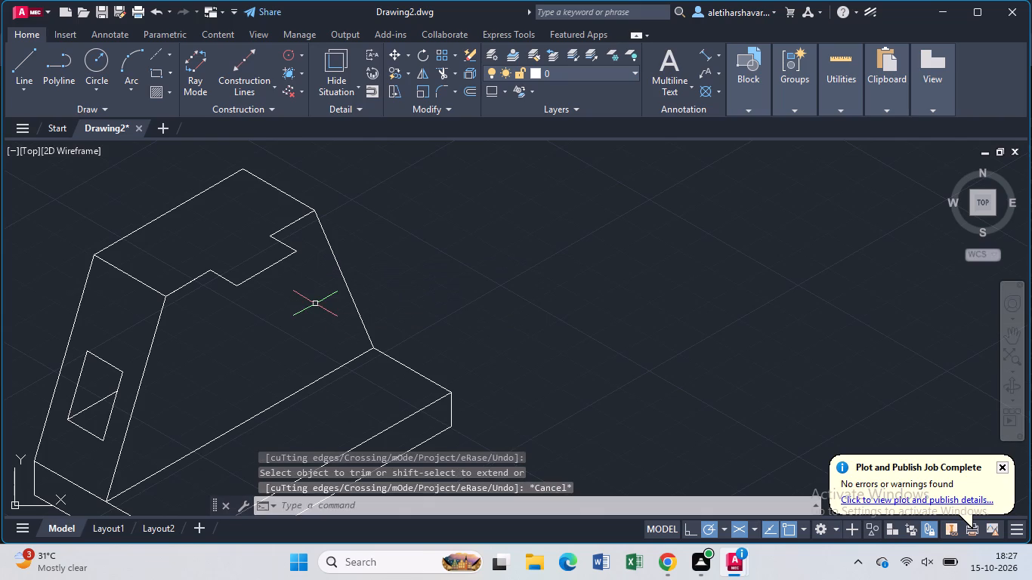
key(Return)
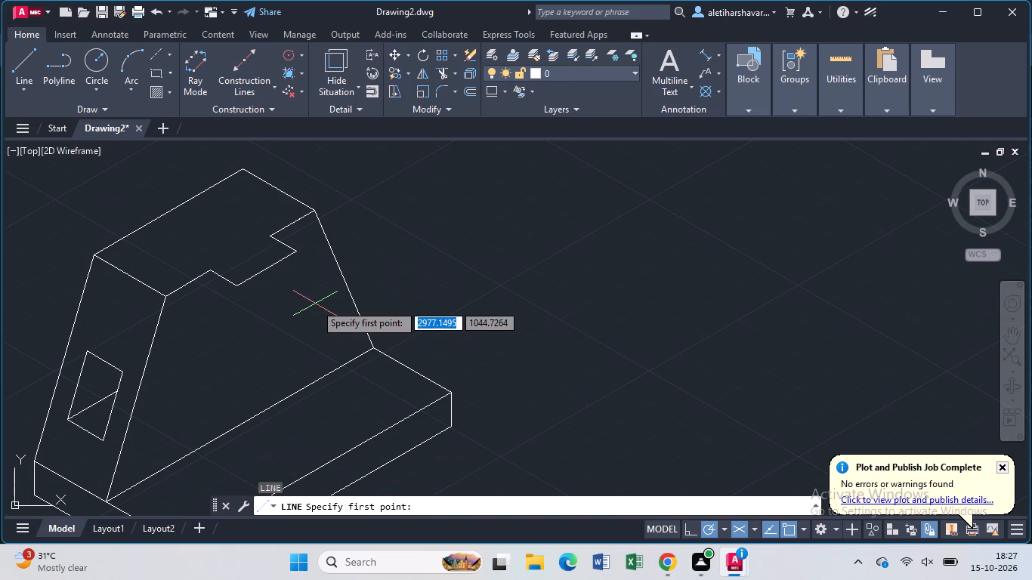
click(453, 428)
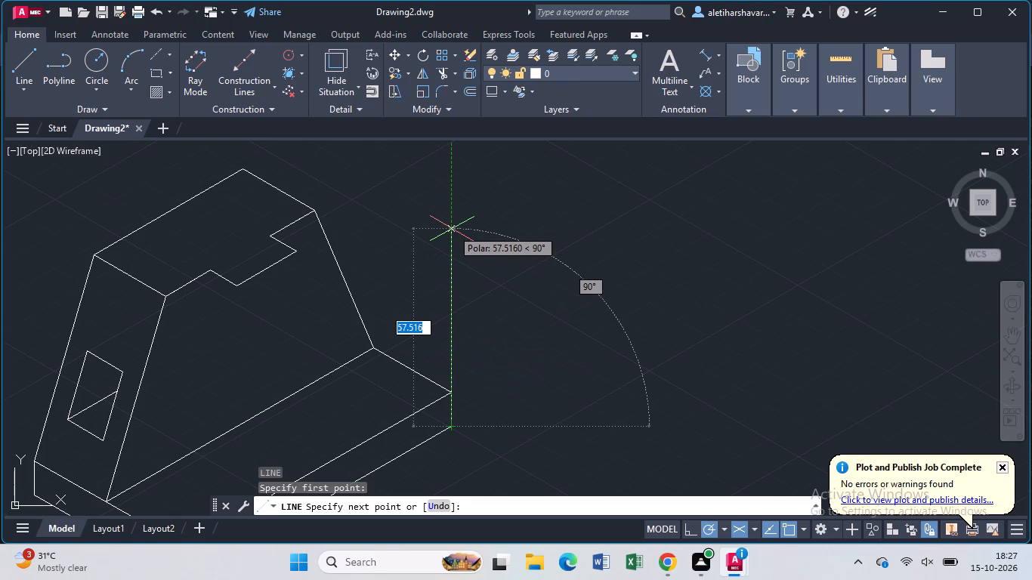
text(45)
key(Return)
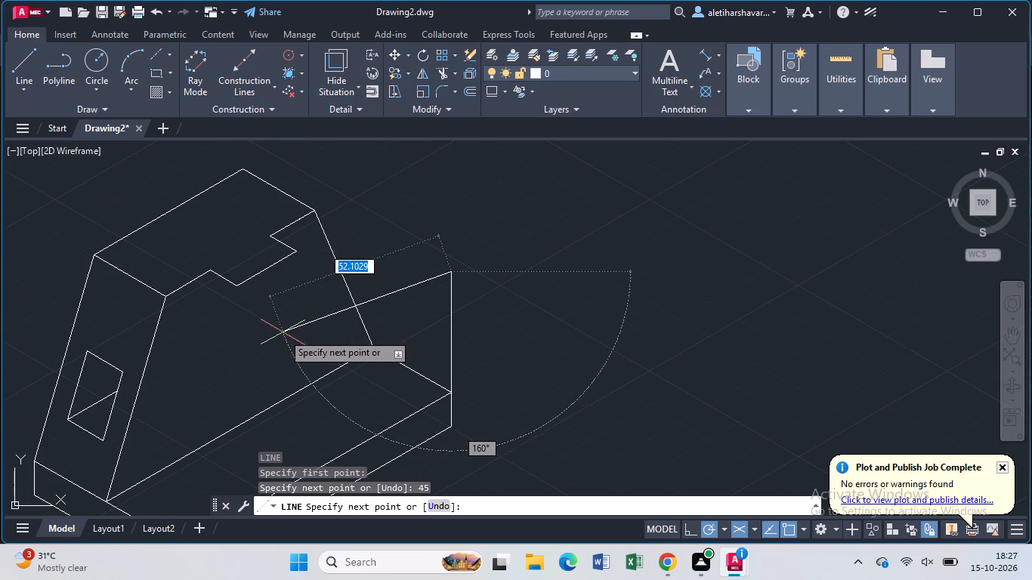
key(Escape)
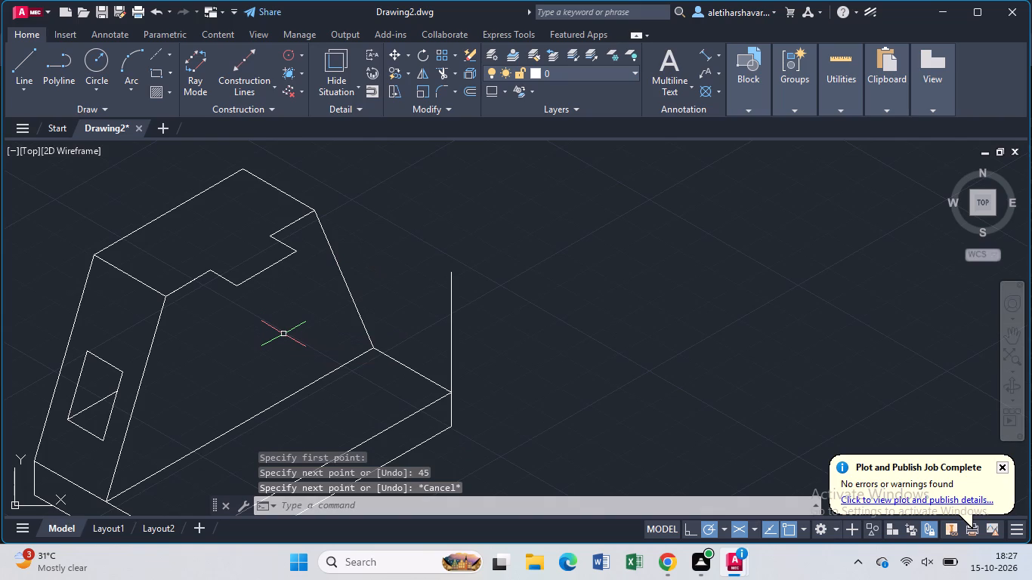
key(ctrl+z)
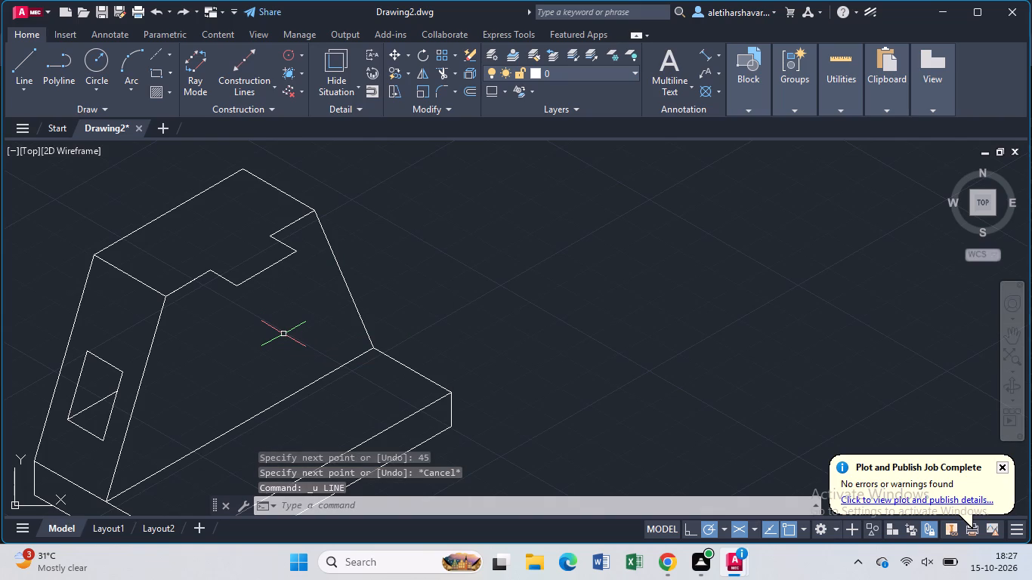
From the far end of the upright's foot line, draw lines 35 units straight up and about 60.5 units at 210°.
key(l)
key(Return)
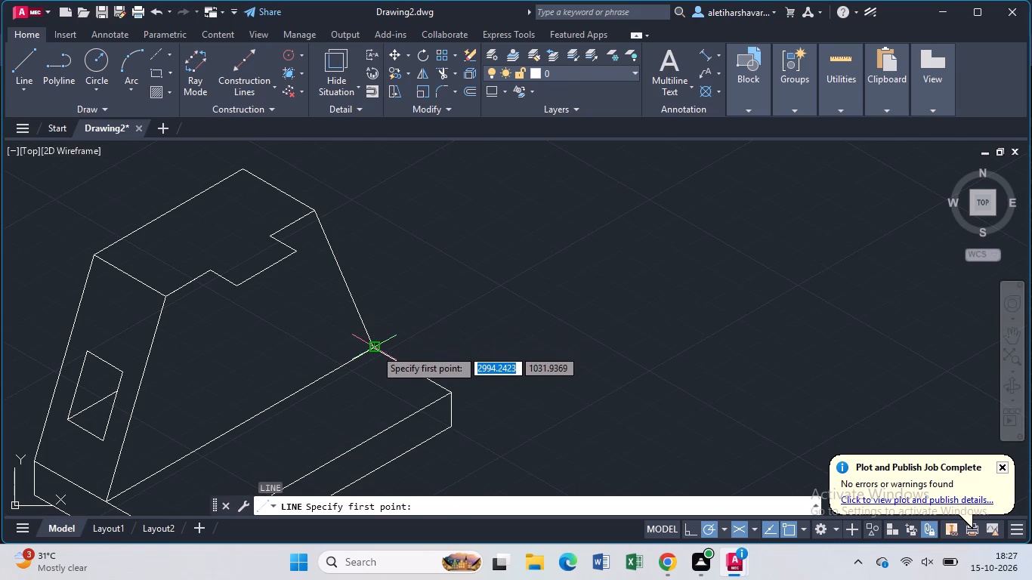
click(374, 350)
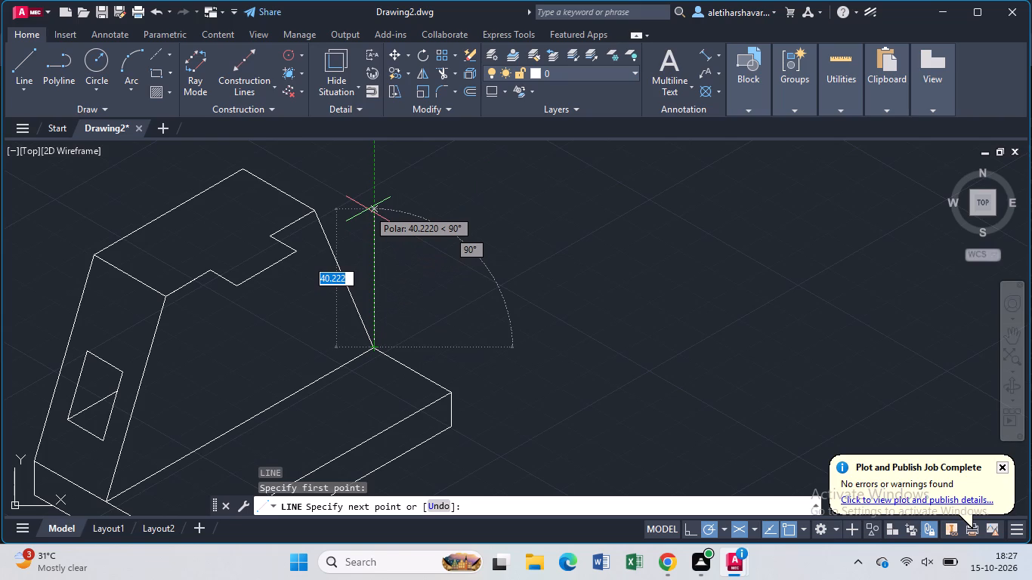
text(35)
key(Return)
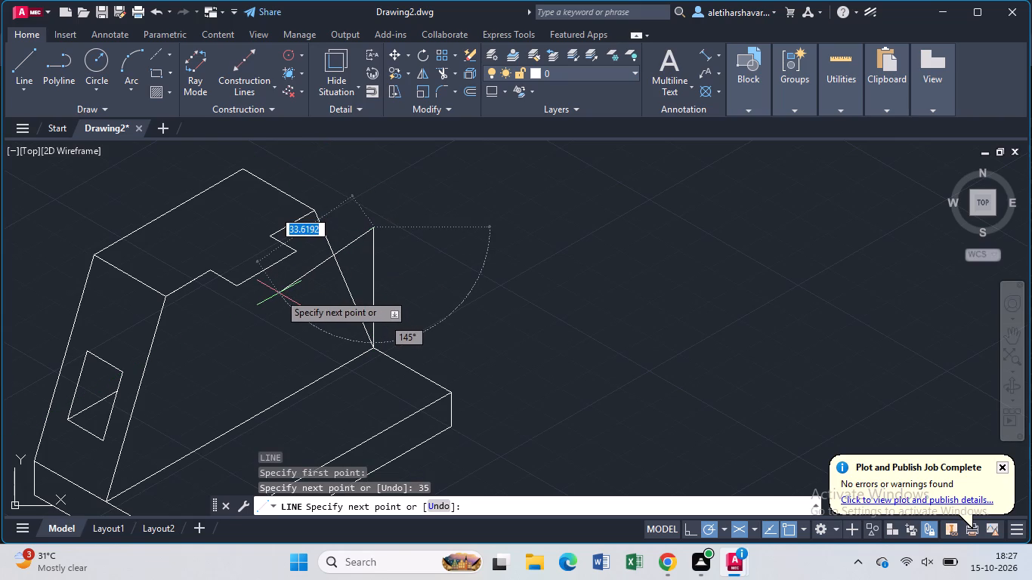
click(192, 329)
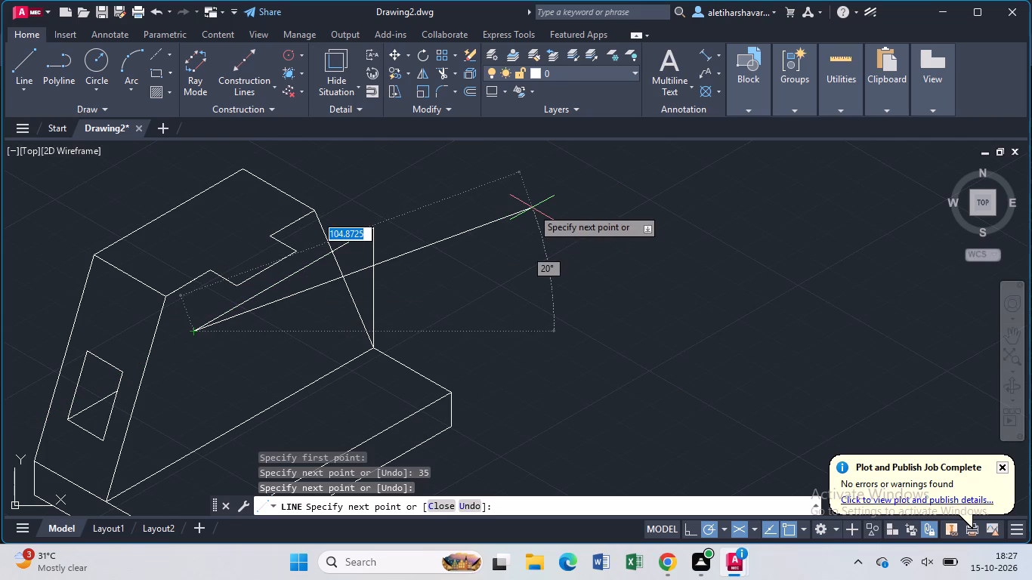
key(Escape)
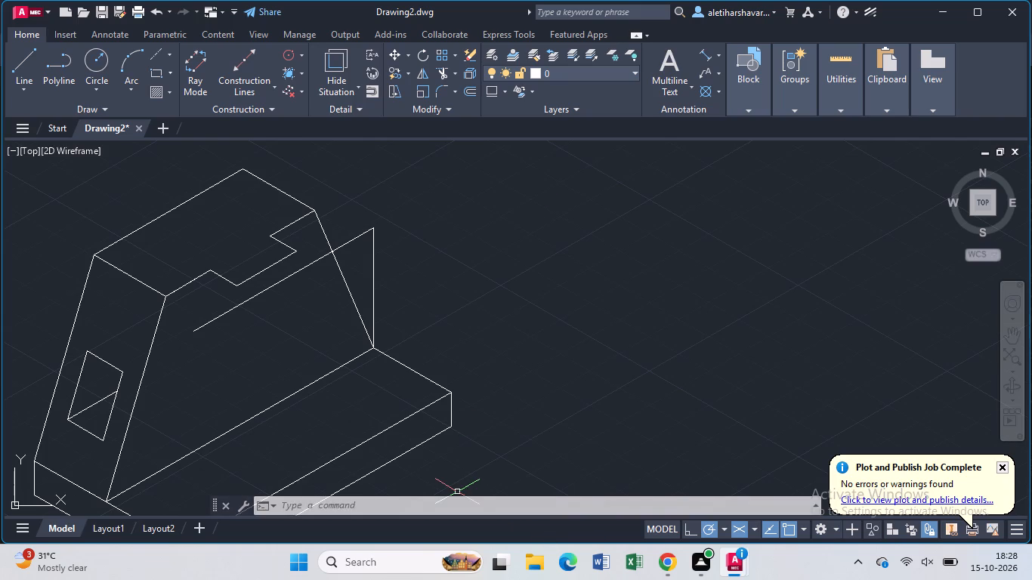
Draw a vertical line about 50.8 units down from the midpoint of the top projection's outer line, past the upright's foot line.
key(l)
key(Return)
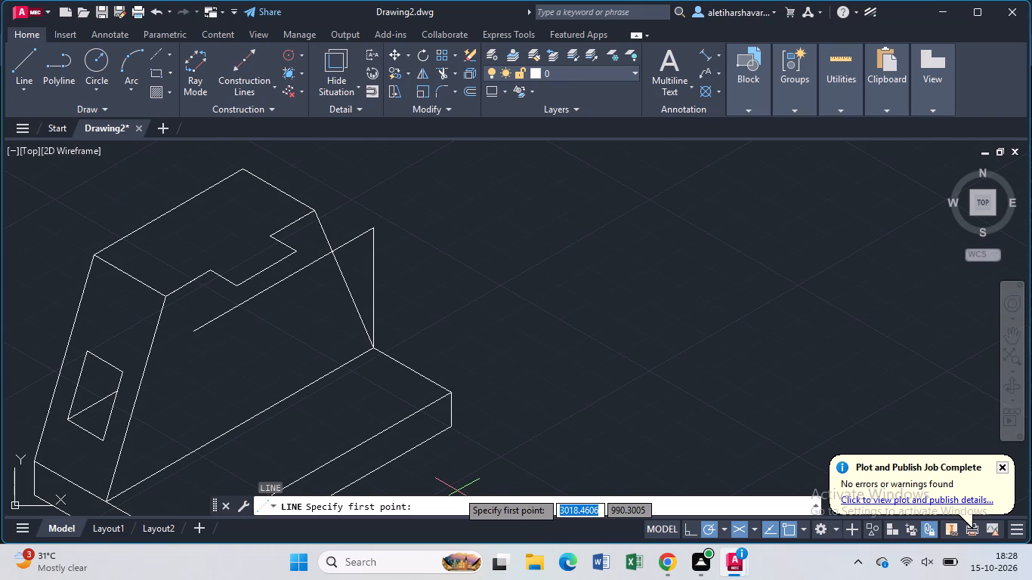
click(272, 271)
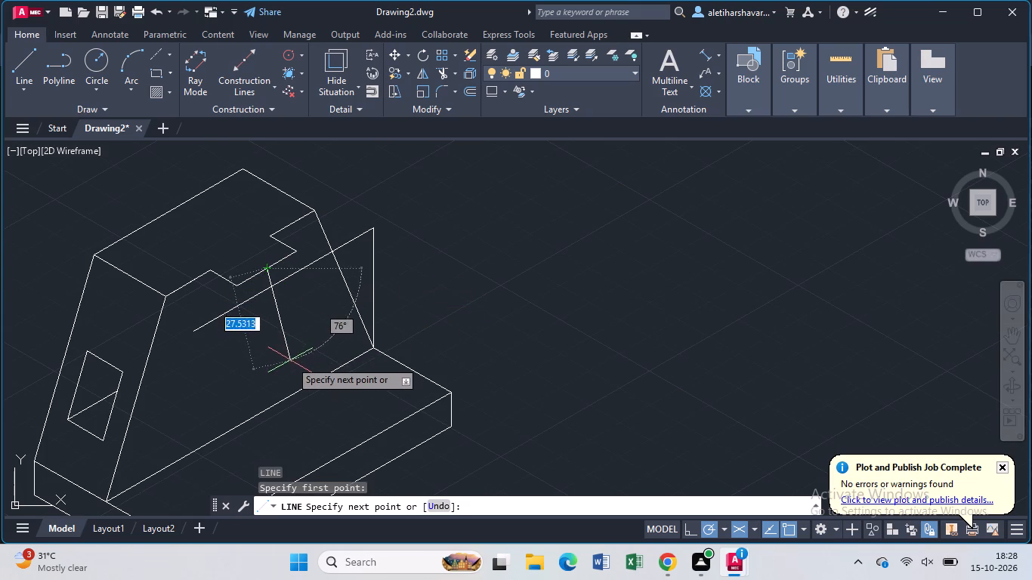
click(260, 443)
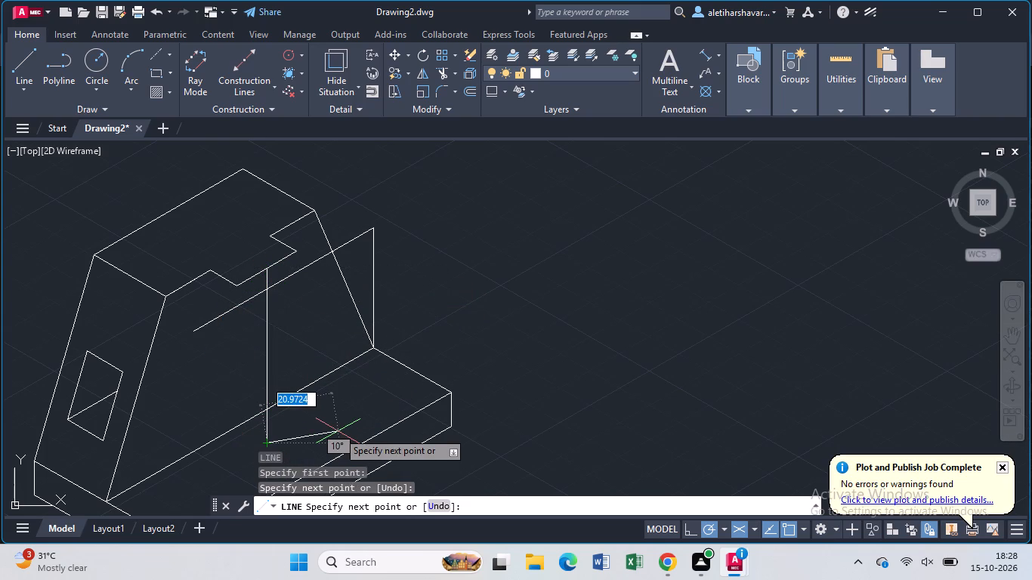
key(Escape)
Trim the vertical centre line's overhang below the upright's foot line and the 210° line's part beyond the centre line.
text(tr)
key(Return)
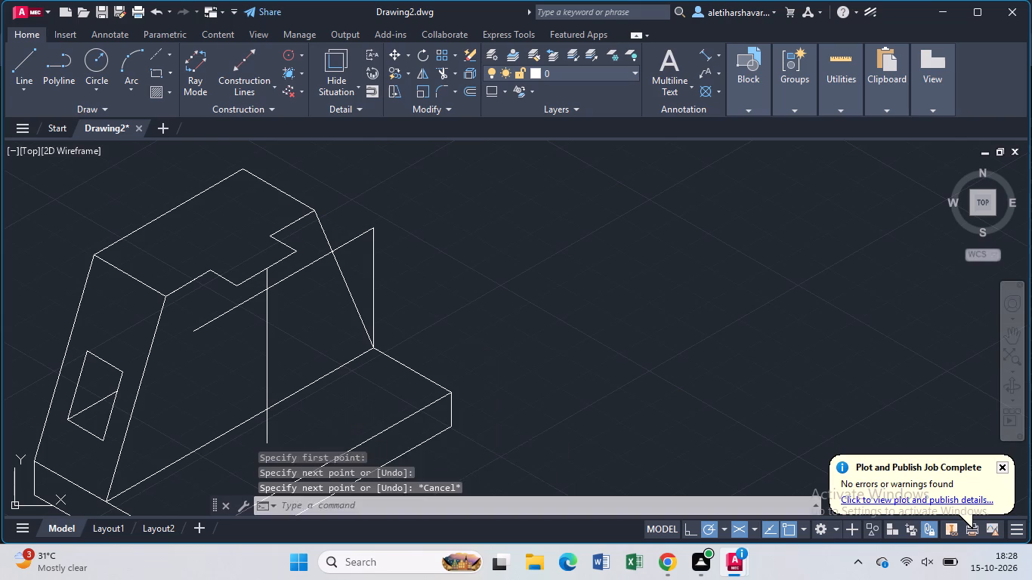
click(264, 433)
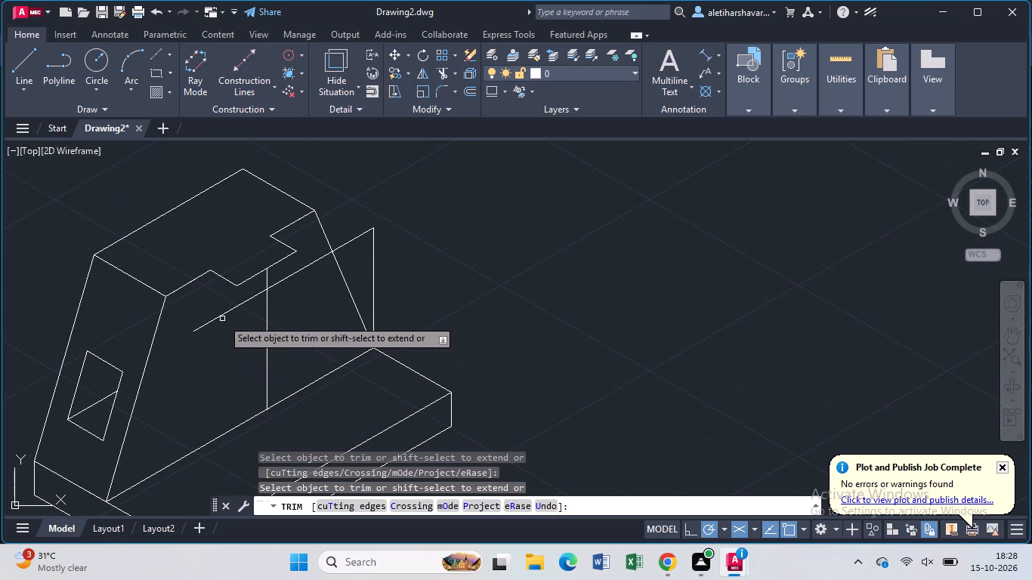
click(221, 316)
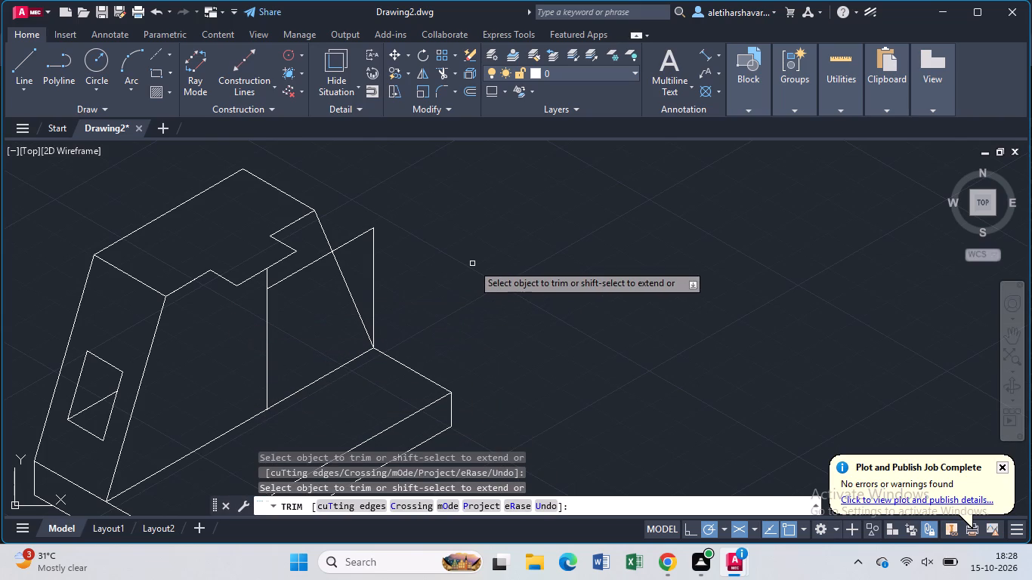
key(Escape)
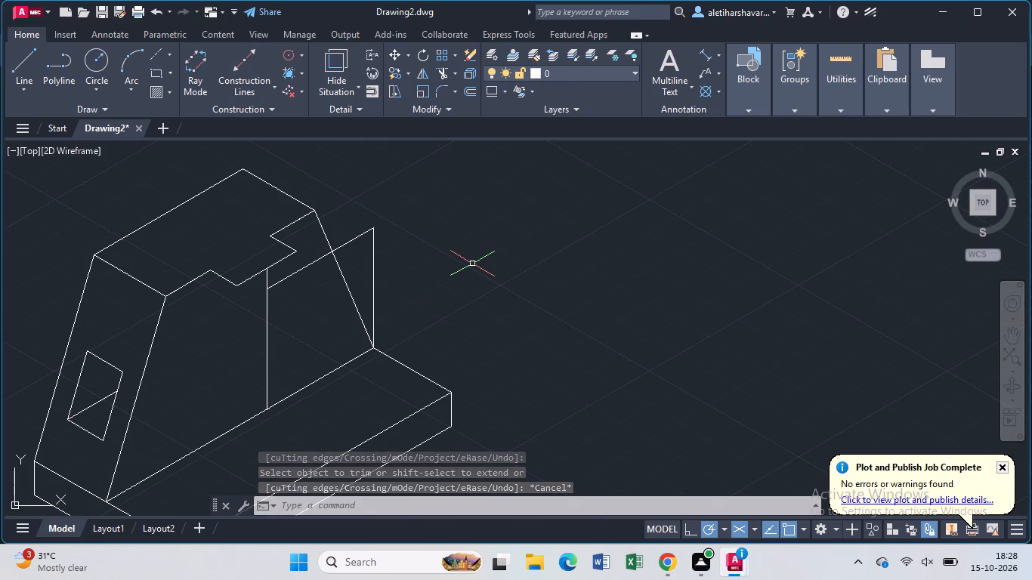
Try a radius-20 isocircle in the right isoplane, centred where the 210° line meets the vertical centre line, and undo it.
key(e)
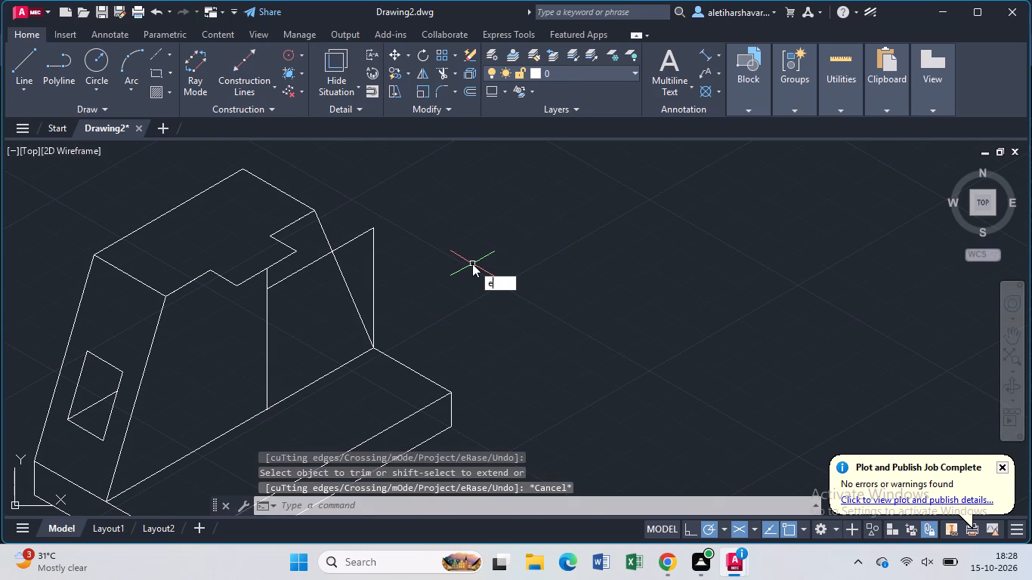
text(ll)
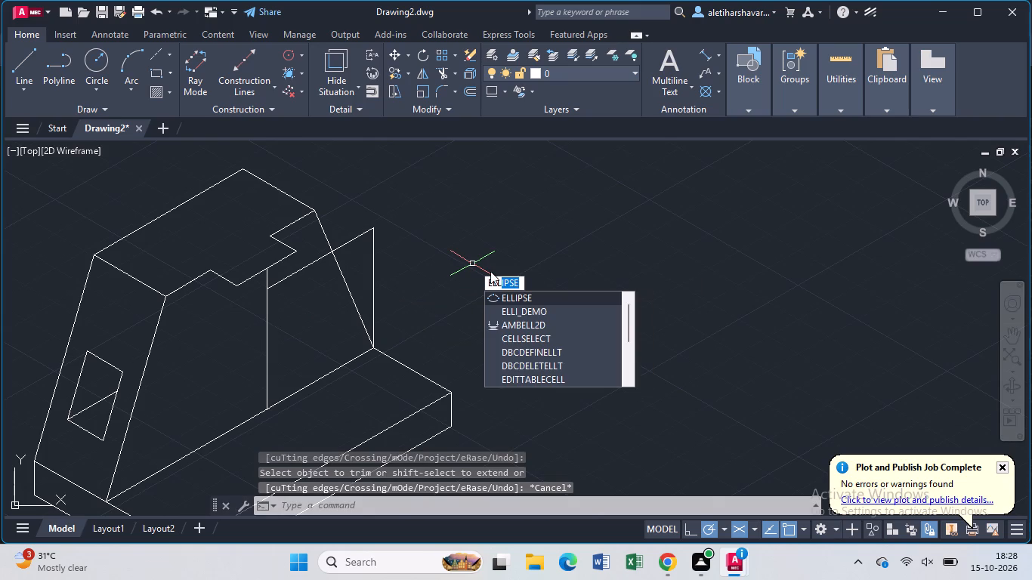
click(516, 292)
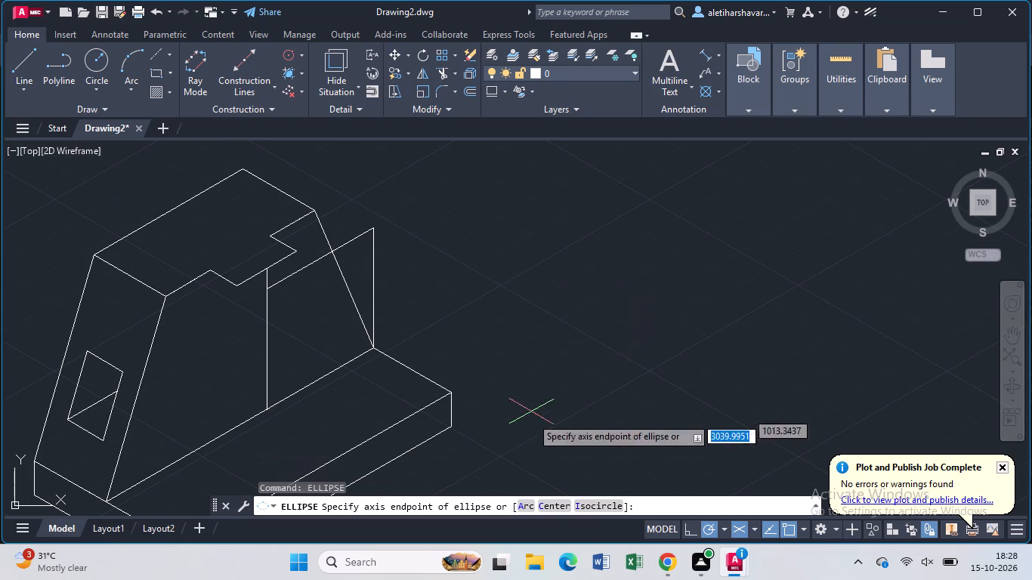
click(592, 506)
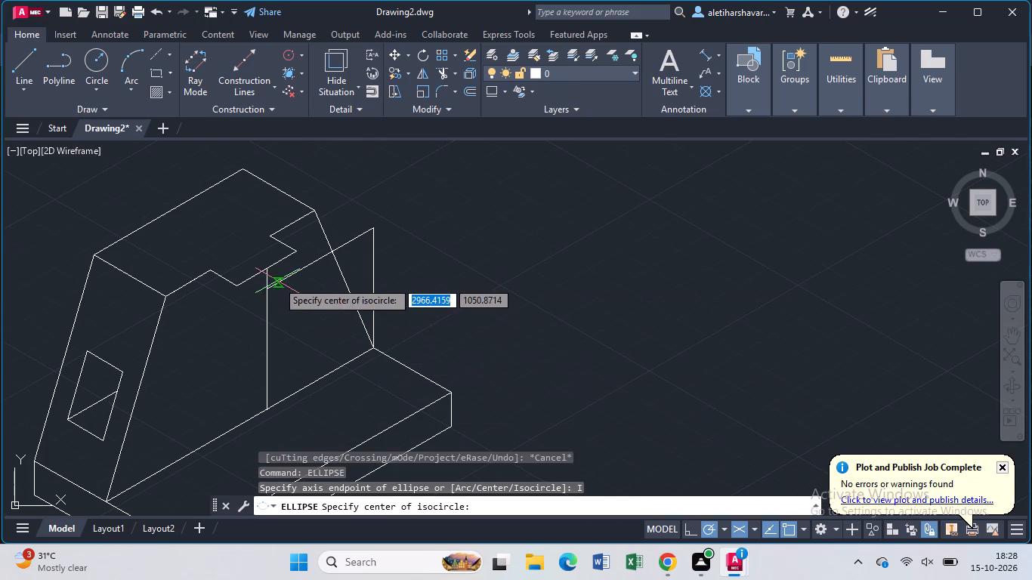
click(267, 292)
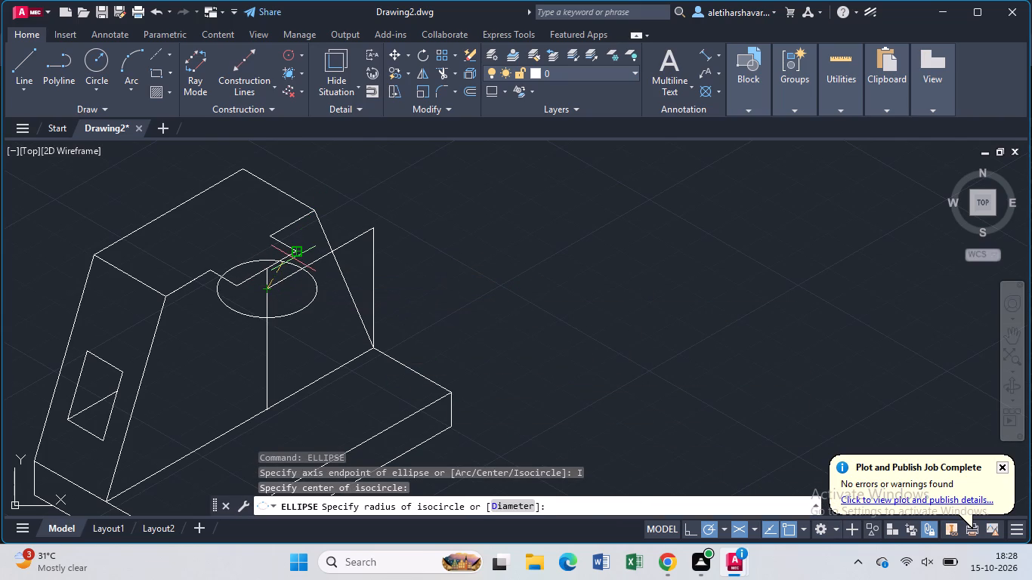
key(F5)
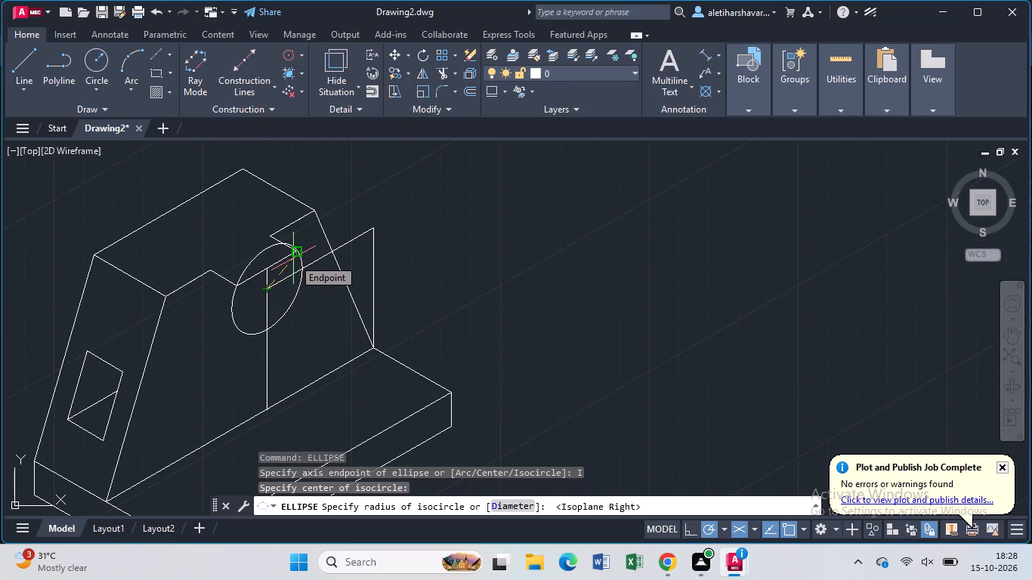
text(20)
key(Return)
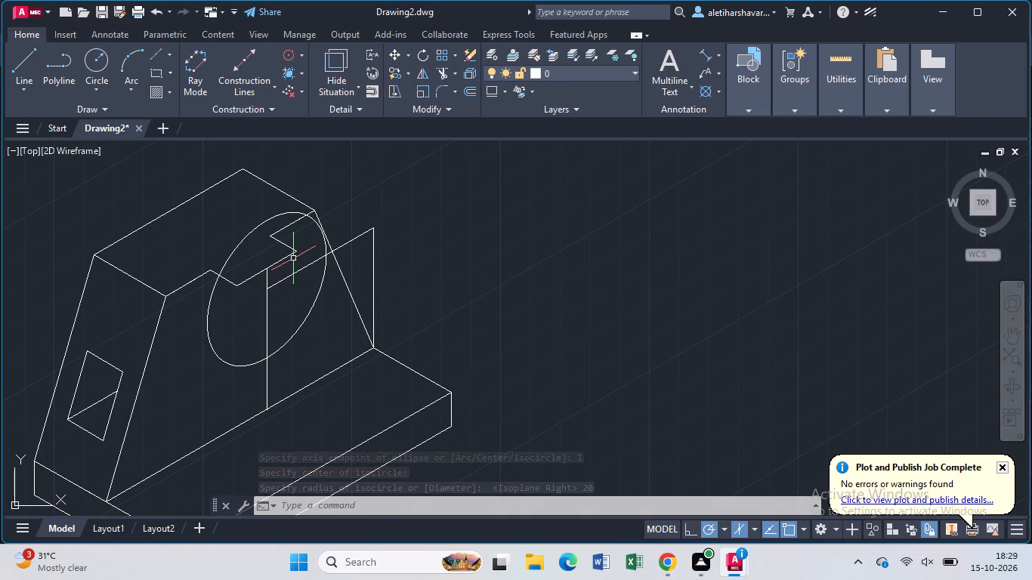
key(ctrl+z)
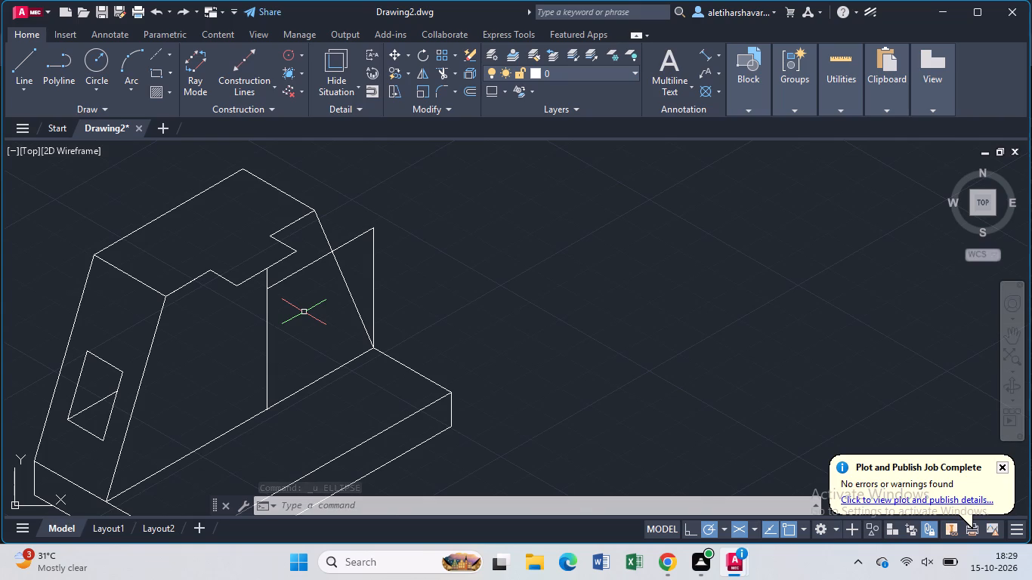
From the base's far front bottom corner, draw a line 45 units straight up and on to the vertical centre line's midpoint.
key(l)
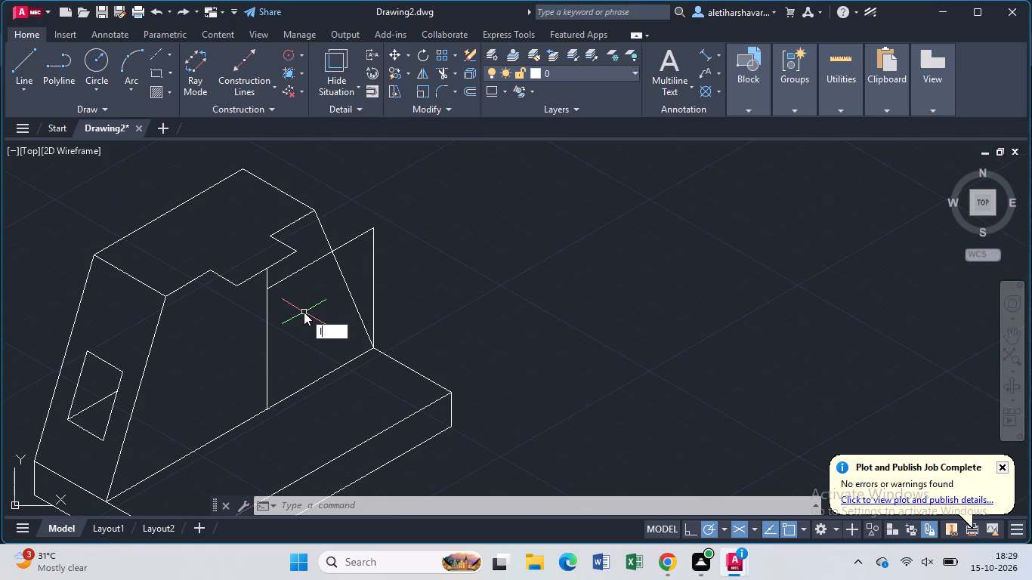
key(Return)
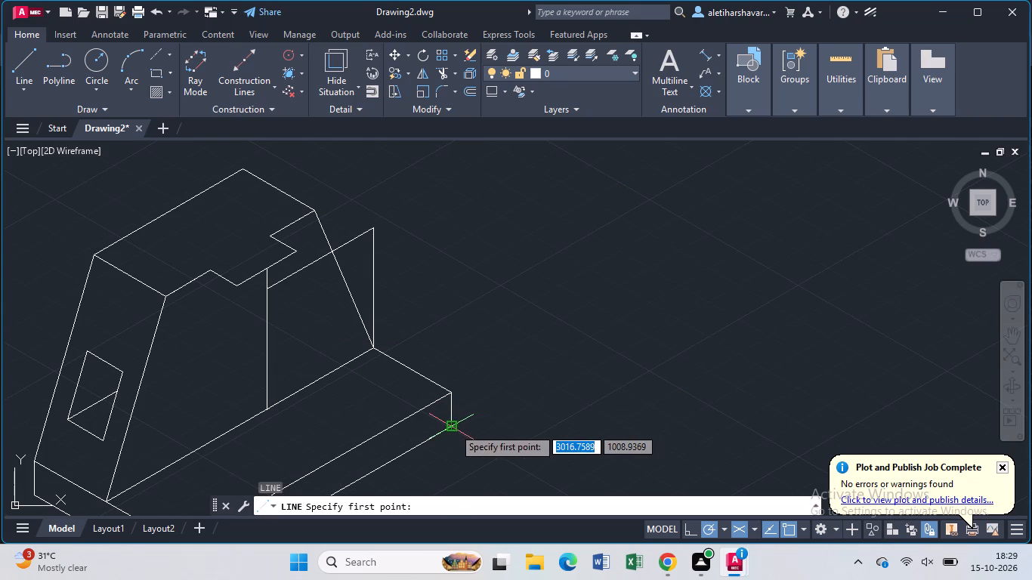
click(453, 427)
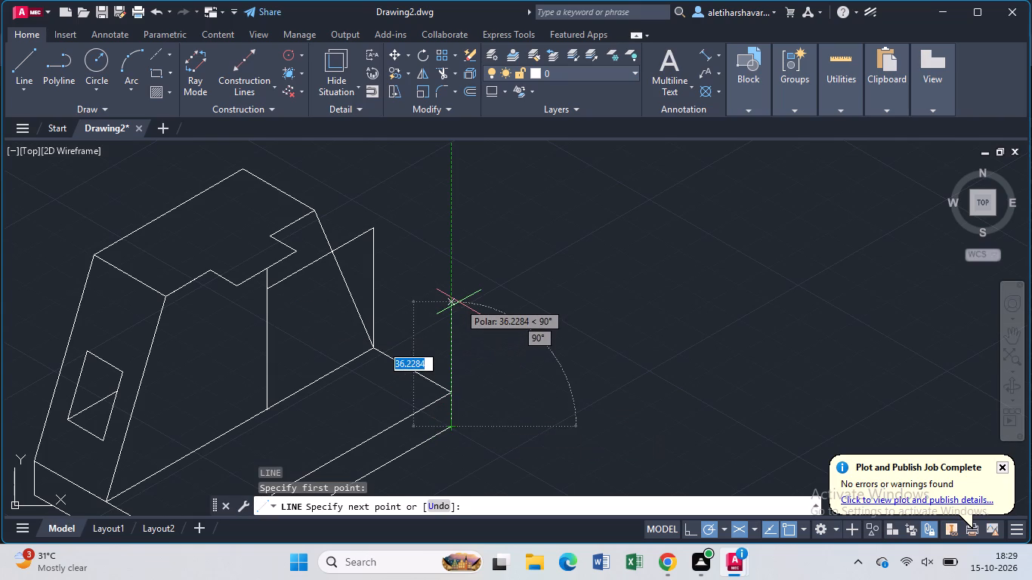
text(45)
key(Return)
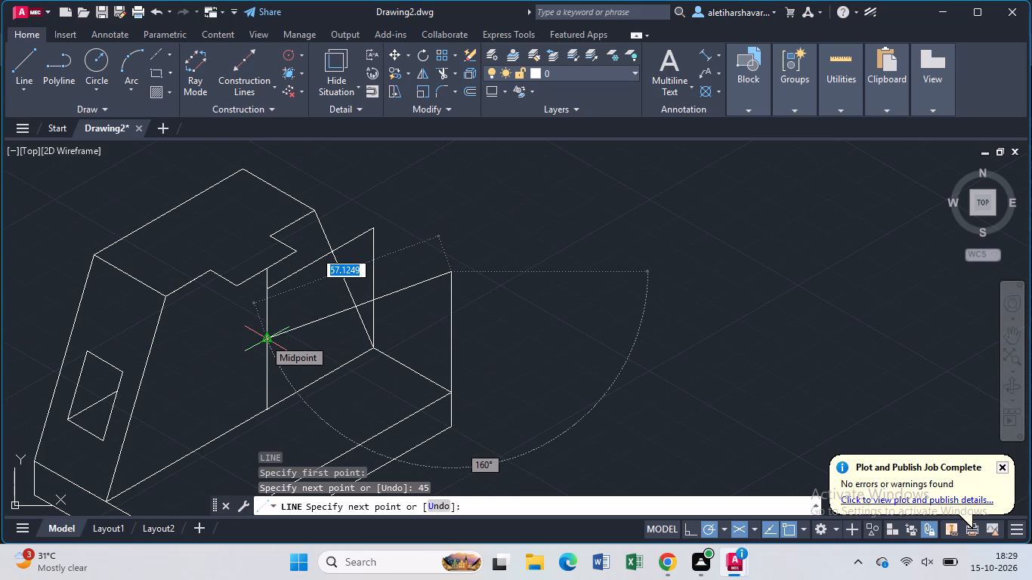
click(264, 338)
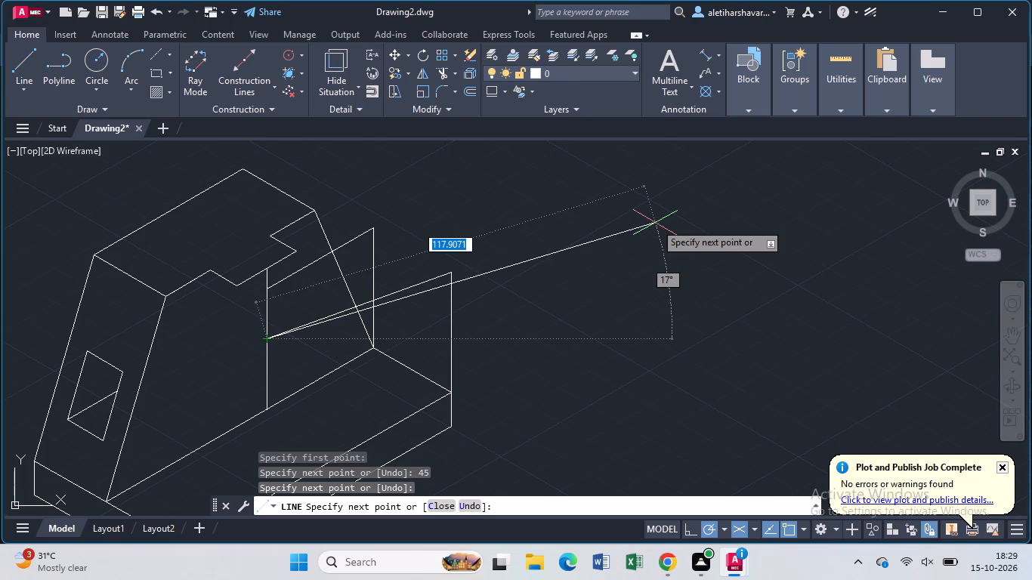
key(Escape)
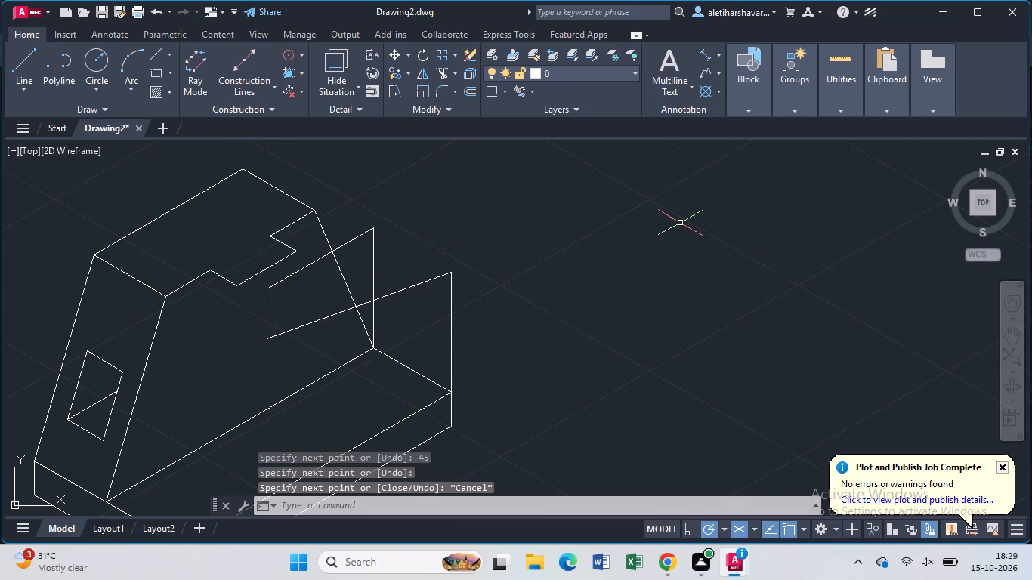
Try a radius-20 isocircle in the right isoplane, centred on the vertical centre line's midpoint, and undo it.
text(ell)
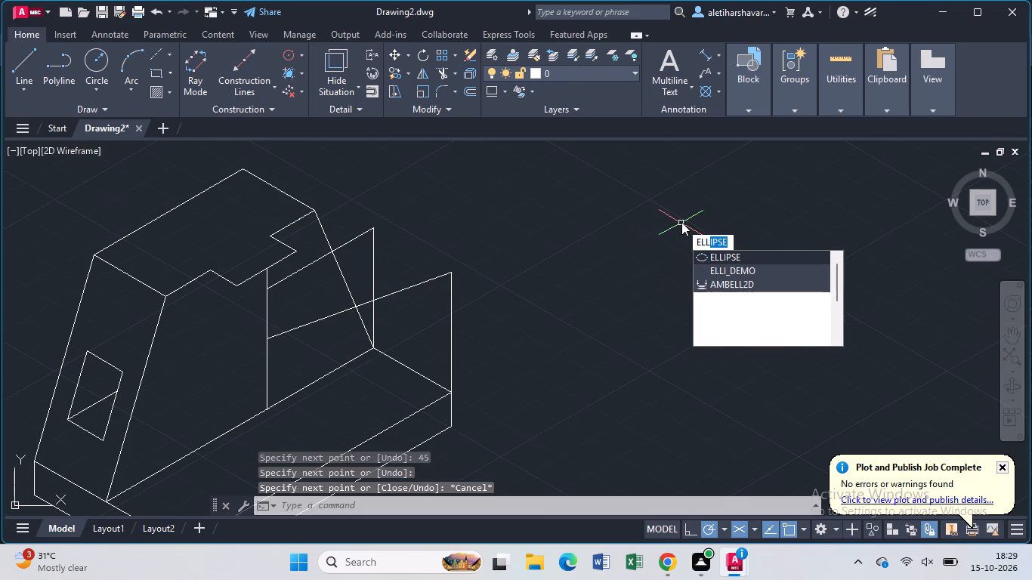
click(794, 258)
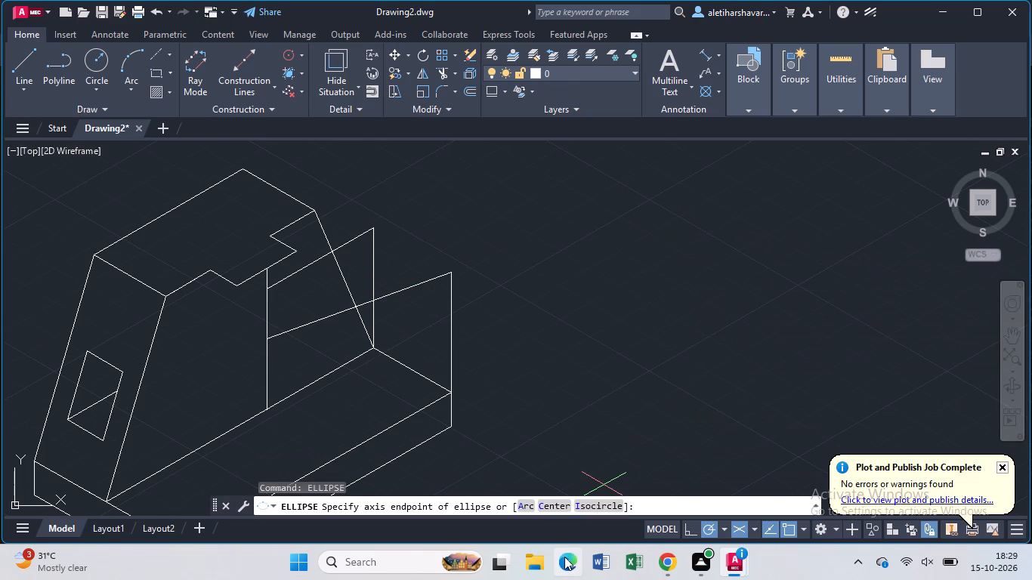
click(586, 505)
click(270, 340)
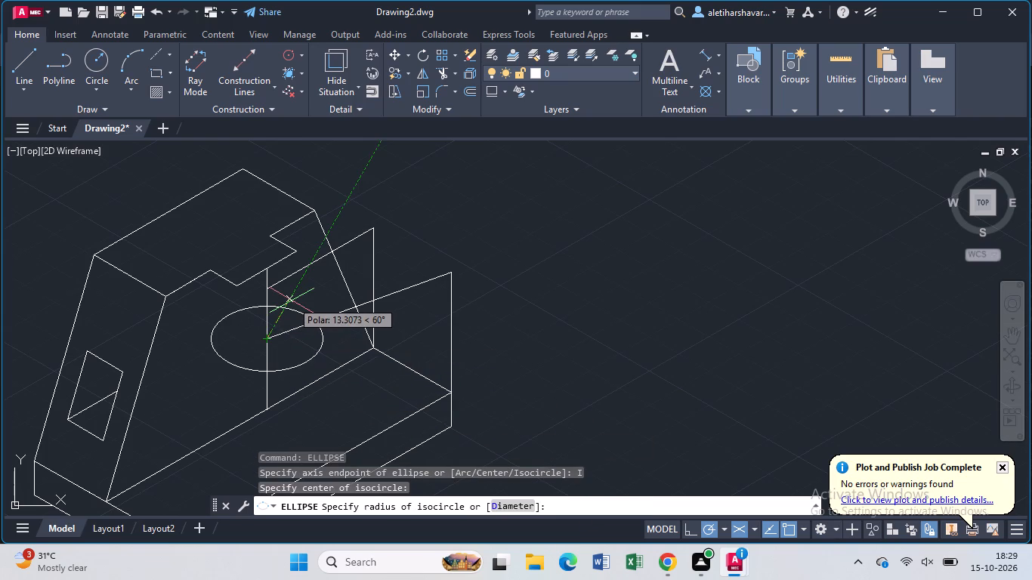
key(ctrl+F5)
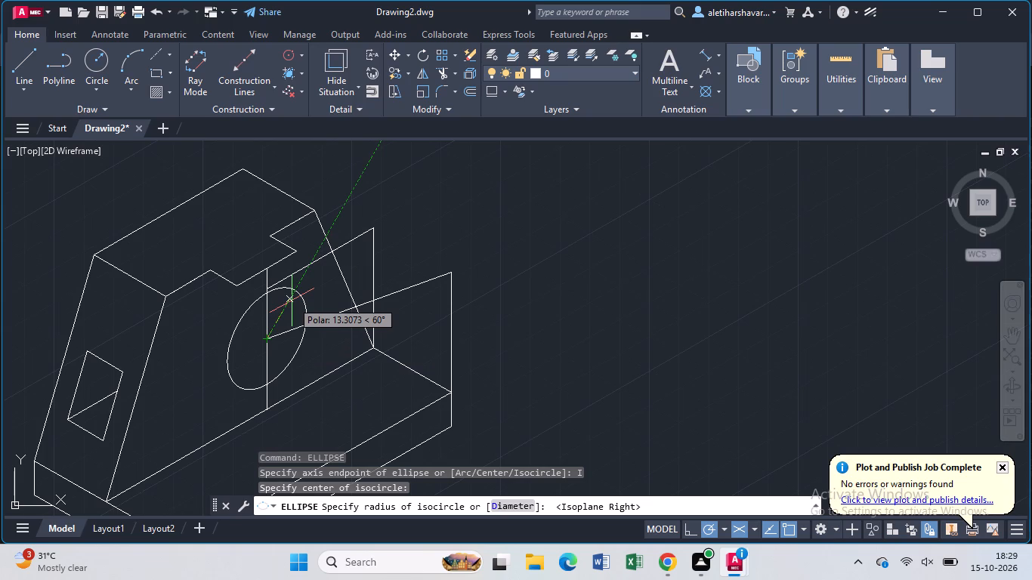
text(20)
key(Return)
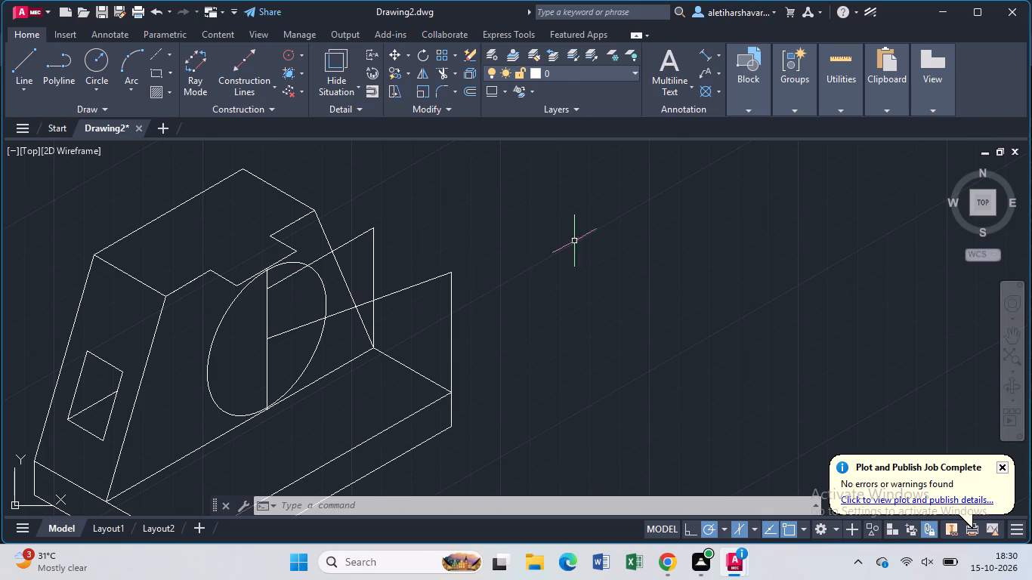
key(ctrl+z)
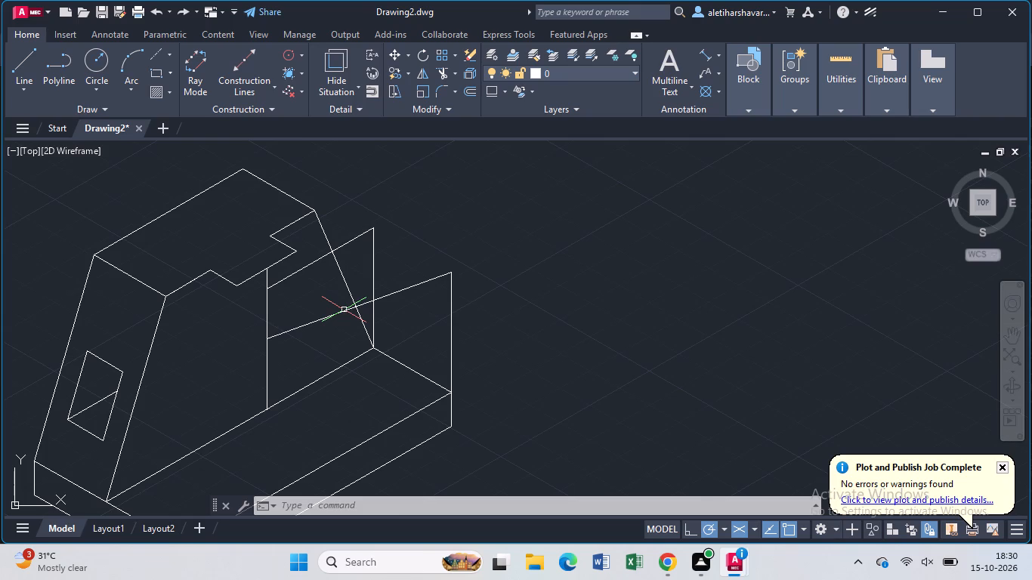
Replace the sloping line with one about 54 units long, from the 45-unit vertical's top to a higher point on the vertical centre line.
click(342, 310)
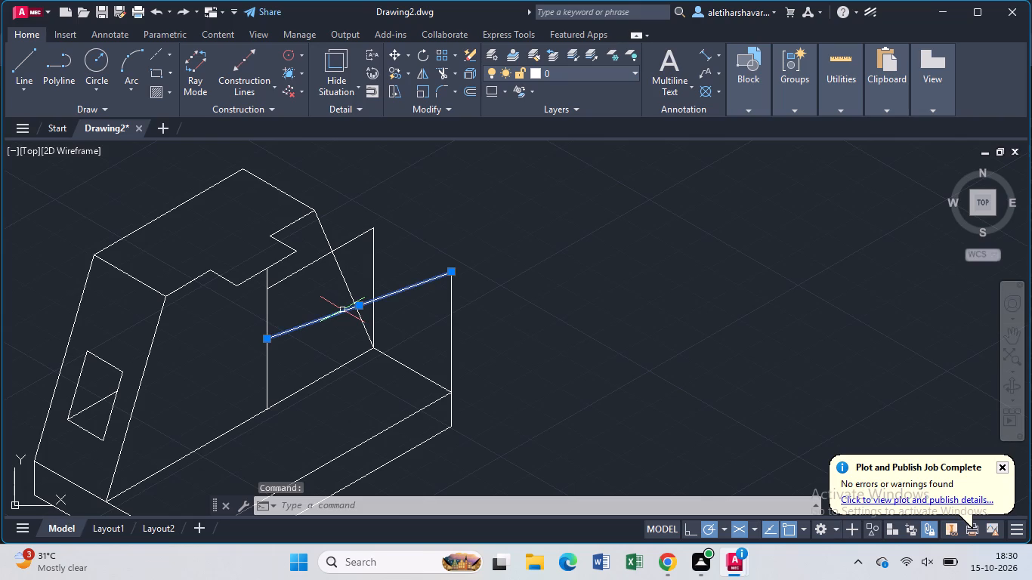
key(Delete)
key(l)
key(Return)
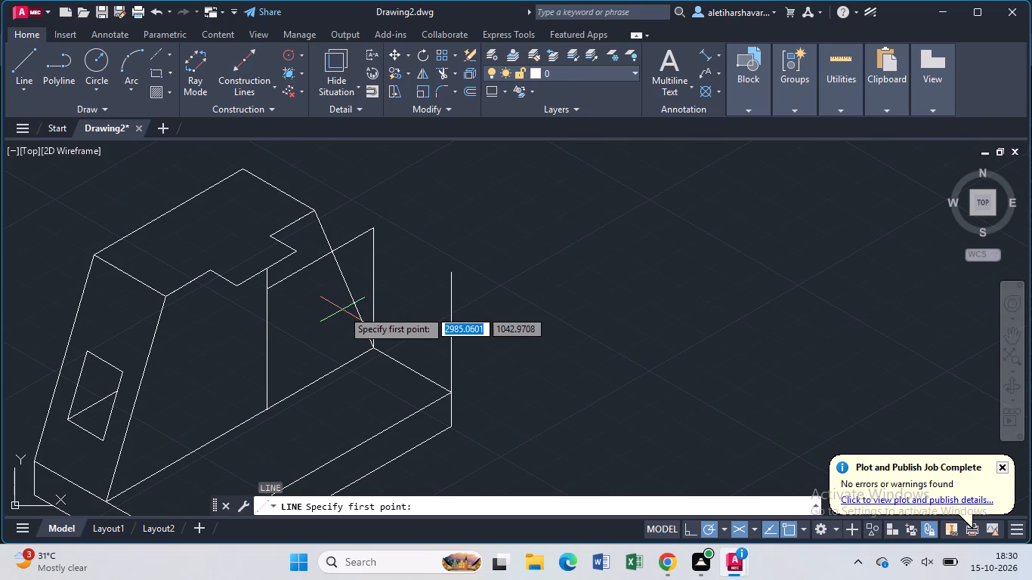
click(443, 273)
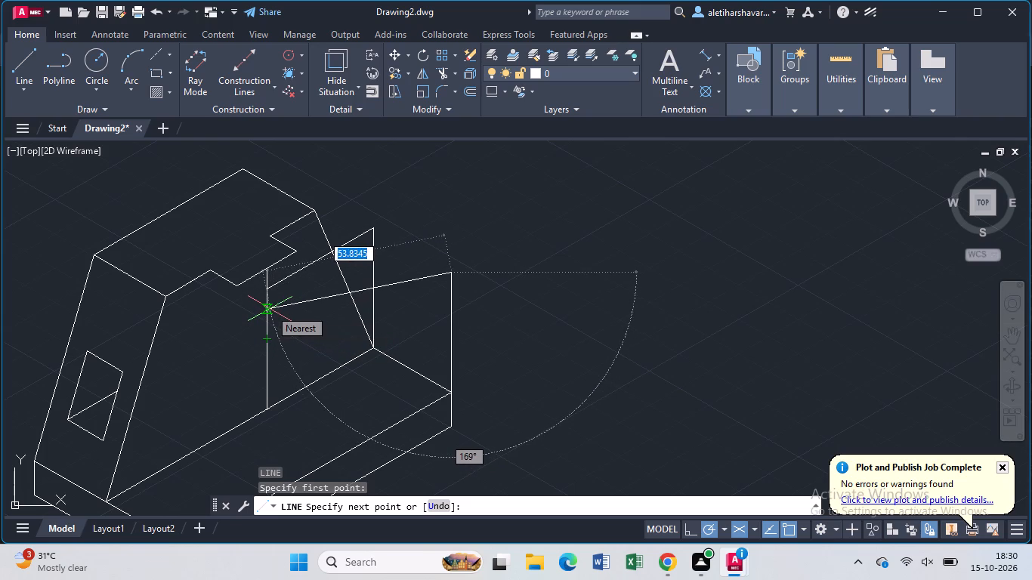
click(270, 305)
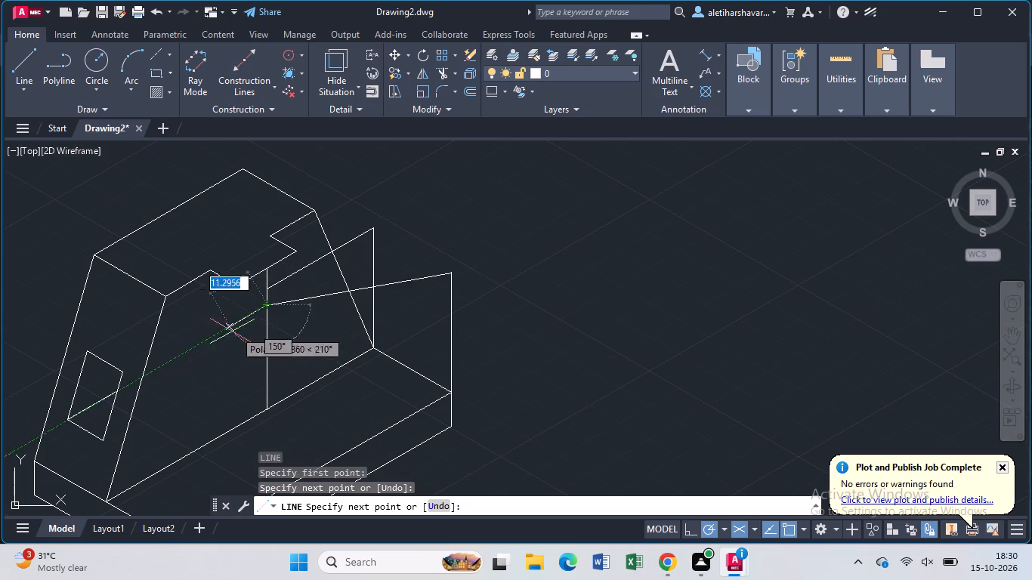
key(Escape)
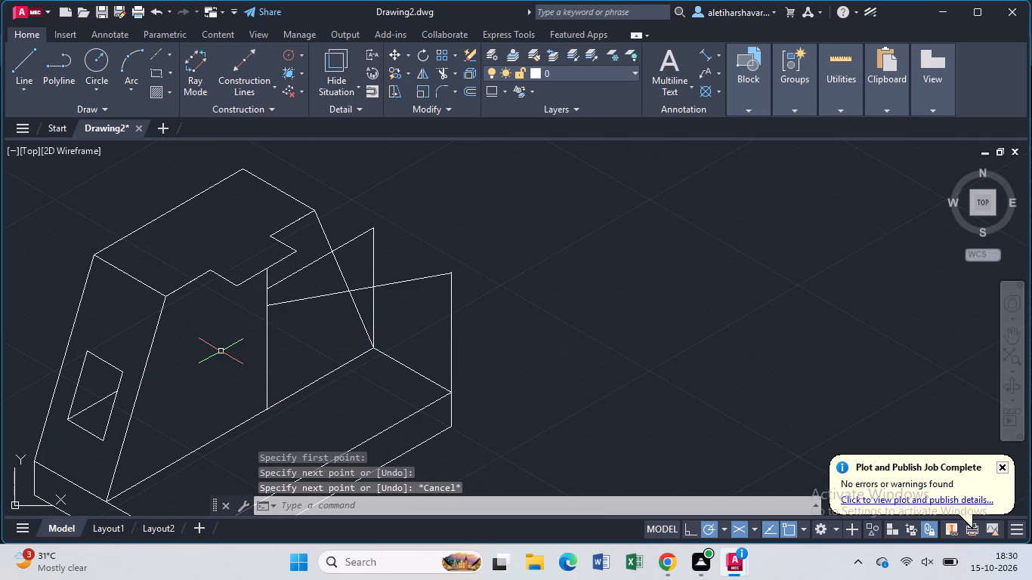
Draw a radius-20 isocircle in the right isoplane, centred where the new sloping line meets the vertical centre line.
text(ell)
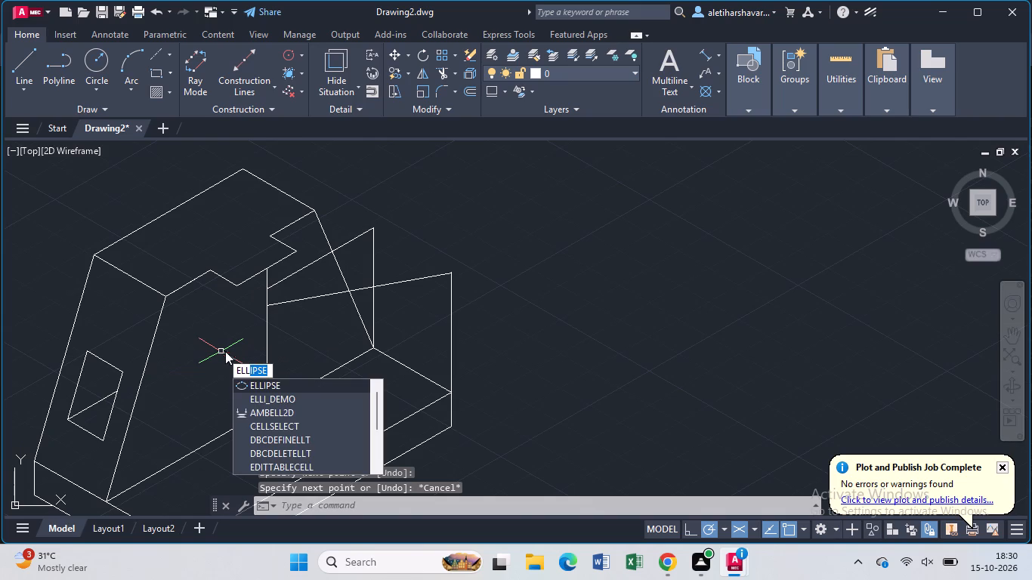
click(269, 383)
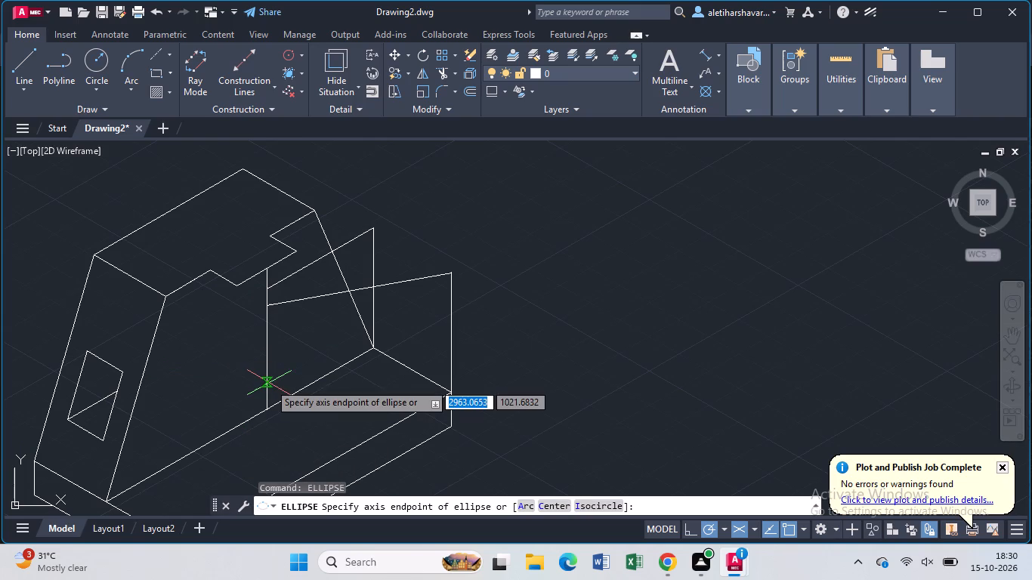
click(593, 507)
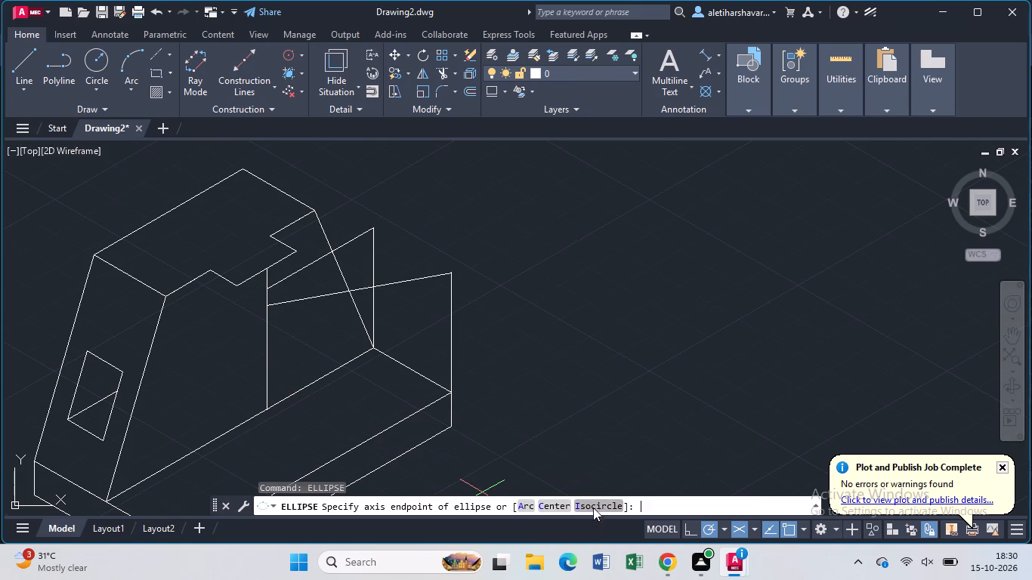
click(270, 305)
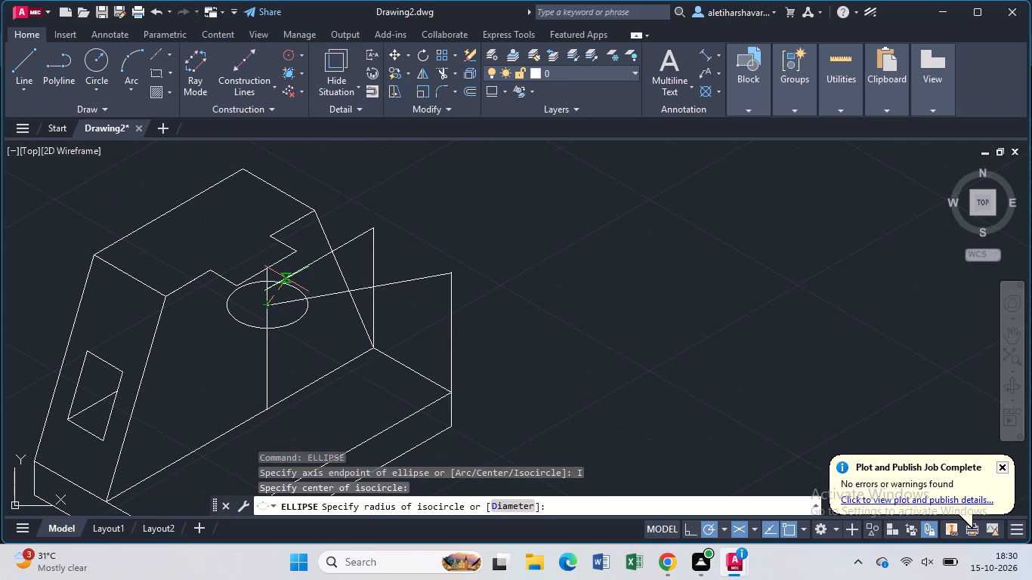
key(F5)
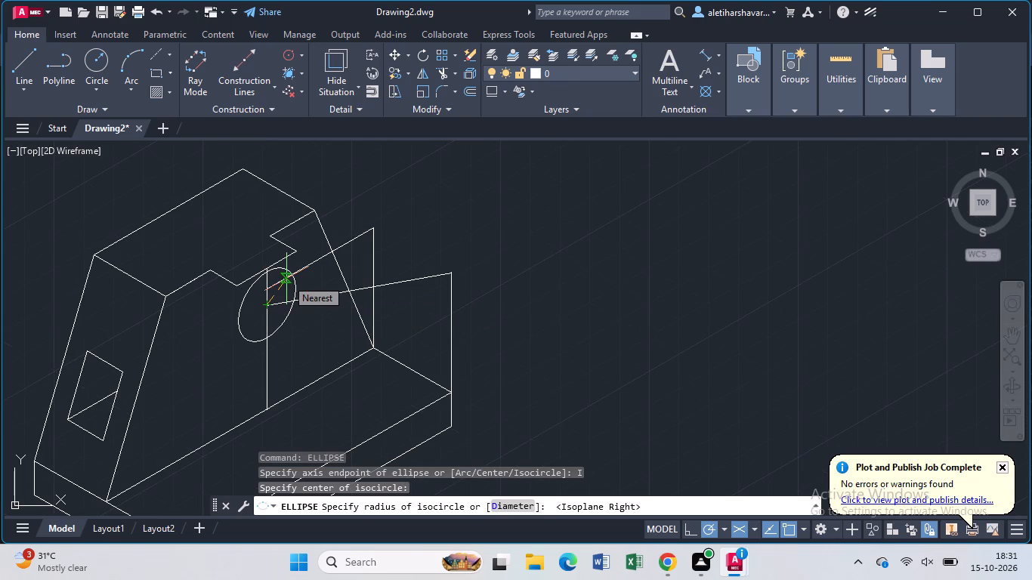
text(20)
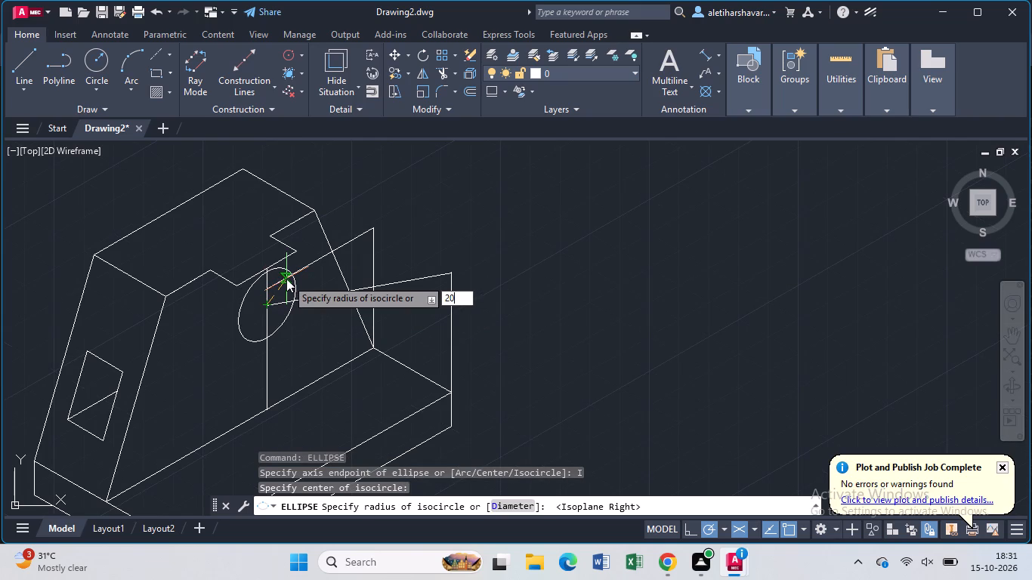
key(Return)
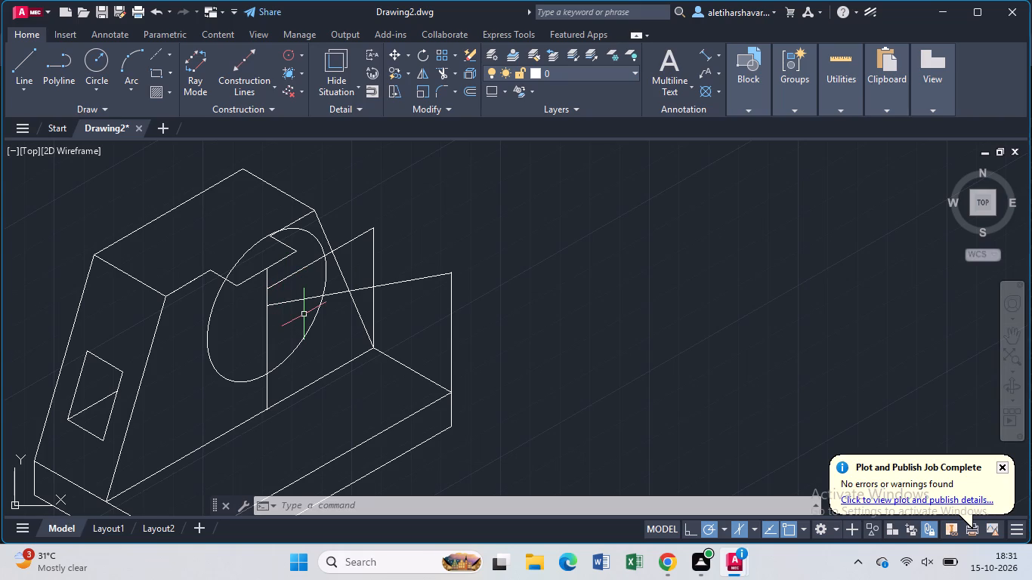
Move the isocircle down along the vertical centre line until it passes through both ends of the top projection's outer line.
click(260, 239)
text(c0)
key(Return)
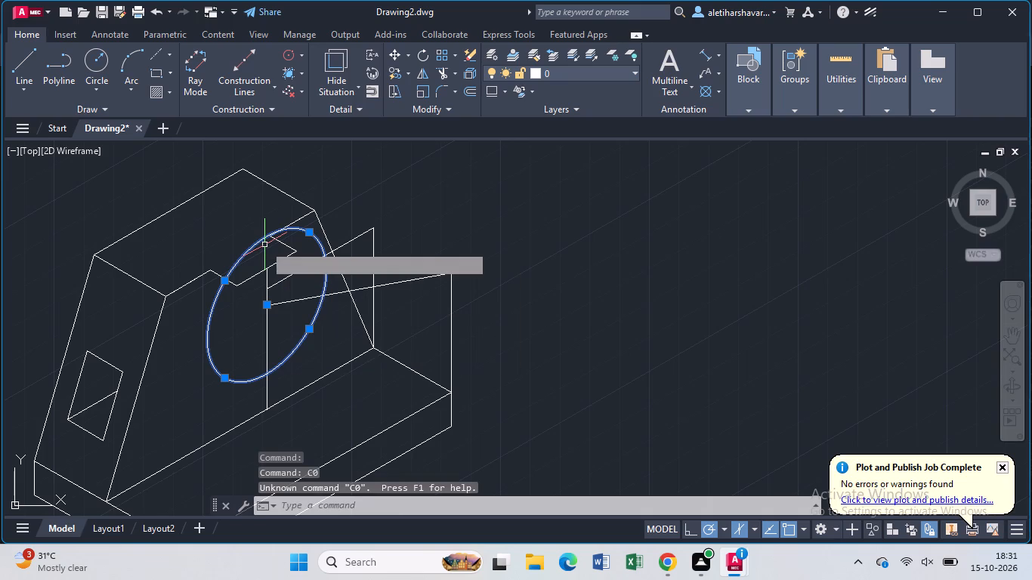
click(269, 303)
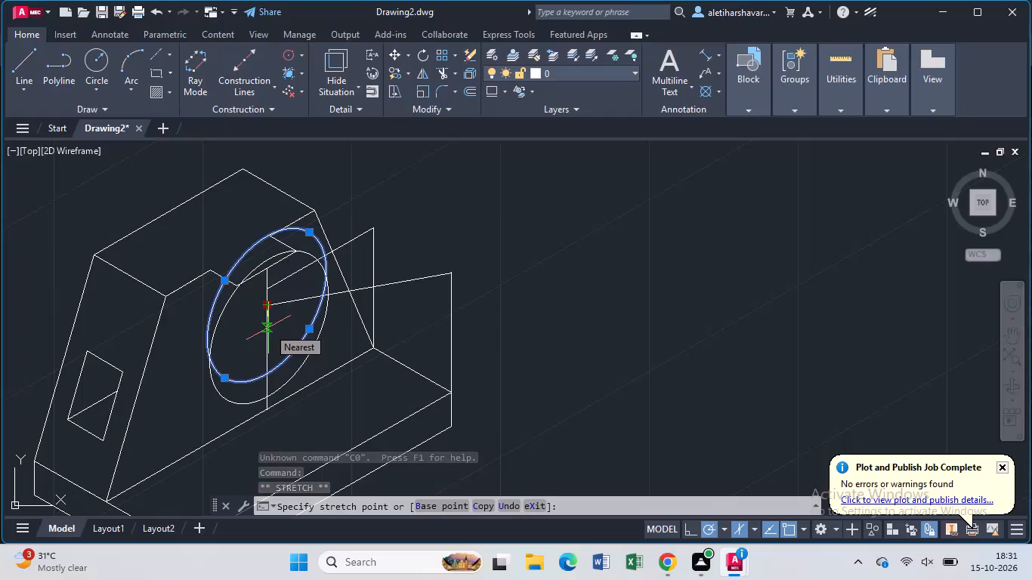
scroll(268, 328, up, 2)
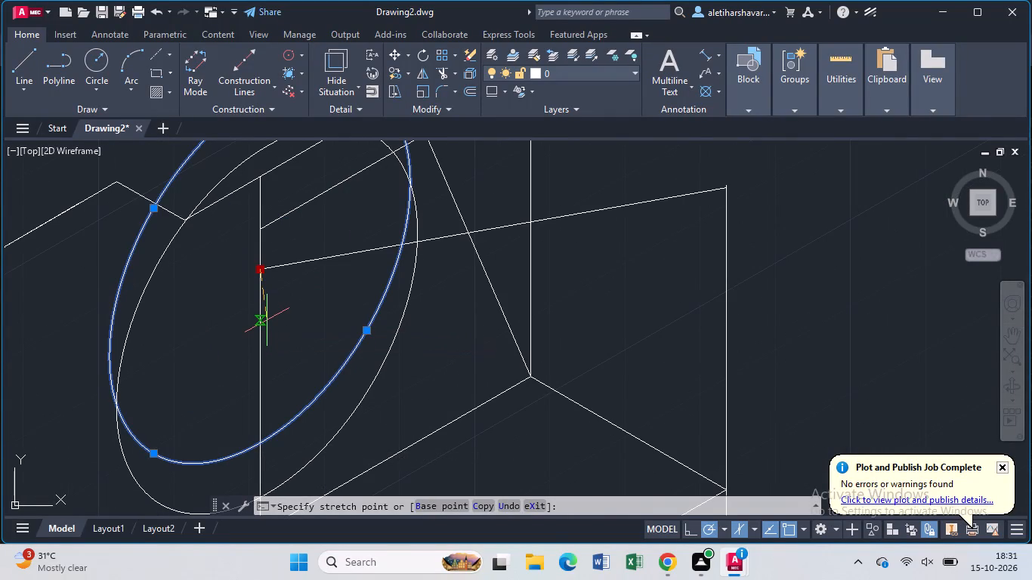
click(267, 320)
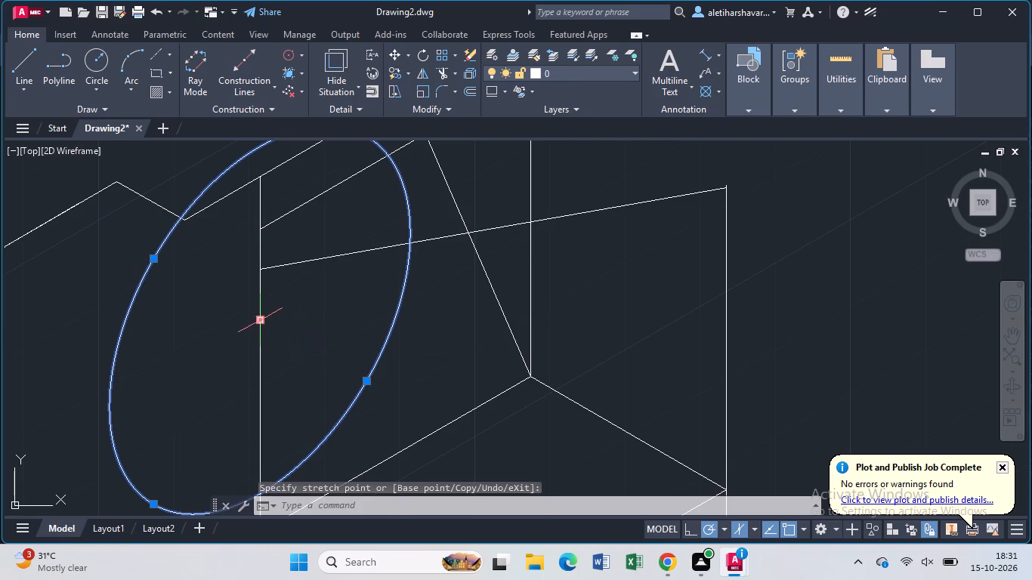
click(264, 319)
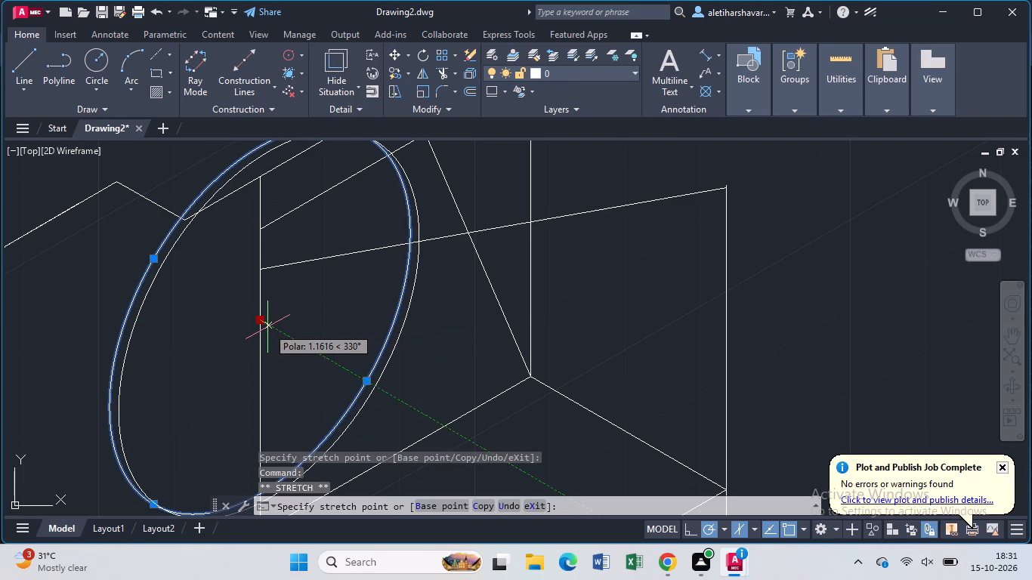
scroll(268, 323, up, 2)
scroll(268, 323, down, 2)
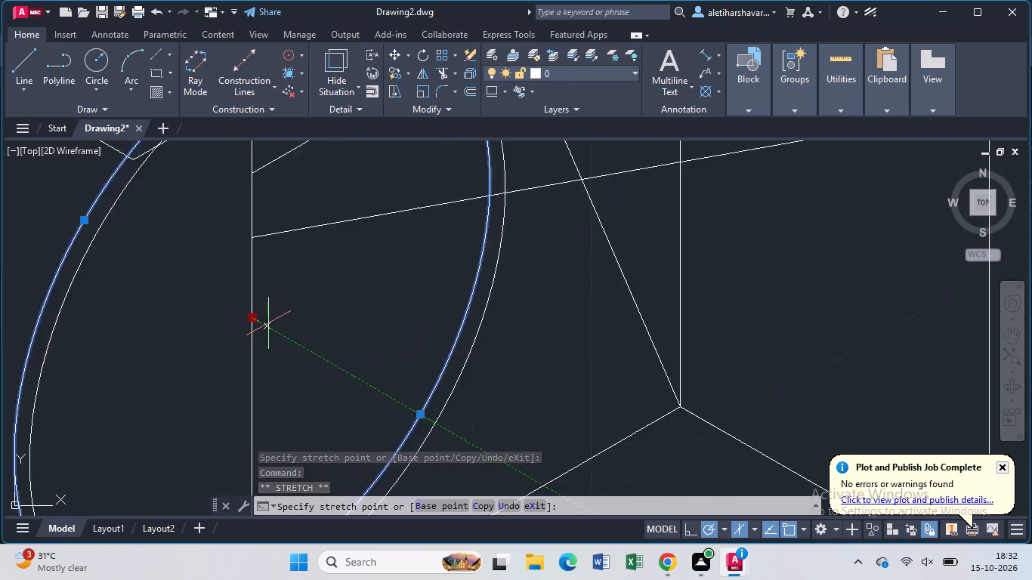
key(0)
key(0)
key(0)
key(0)
key(0)
key(0)
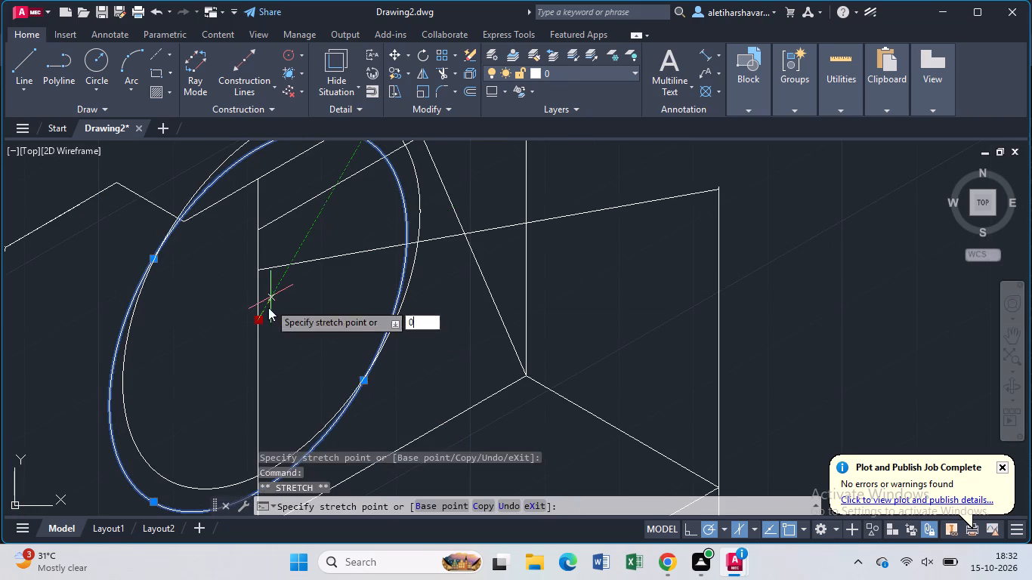
middle_drag(268, 307, 266, 357)
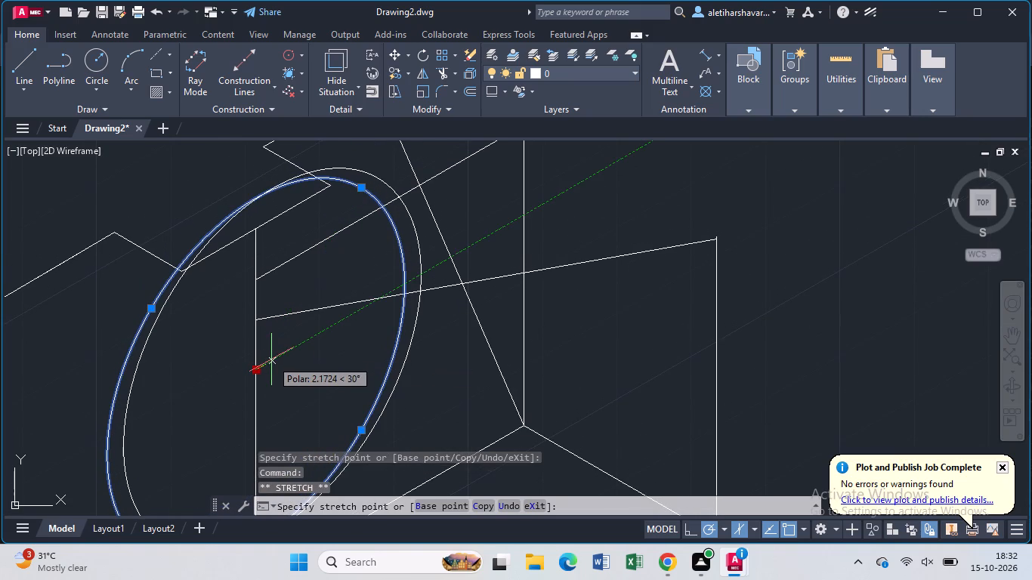
scroll(271, 359, up, 1)
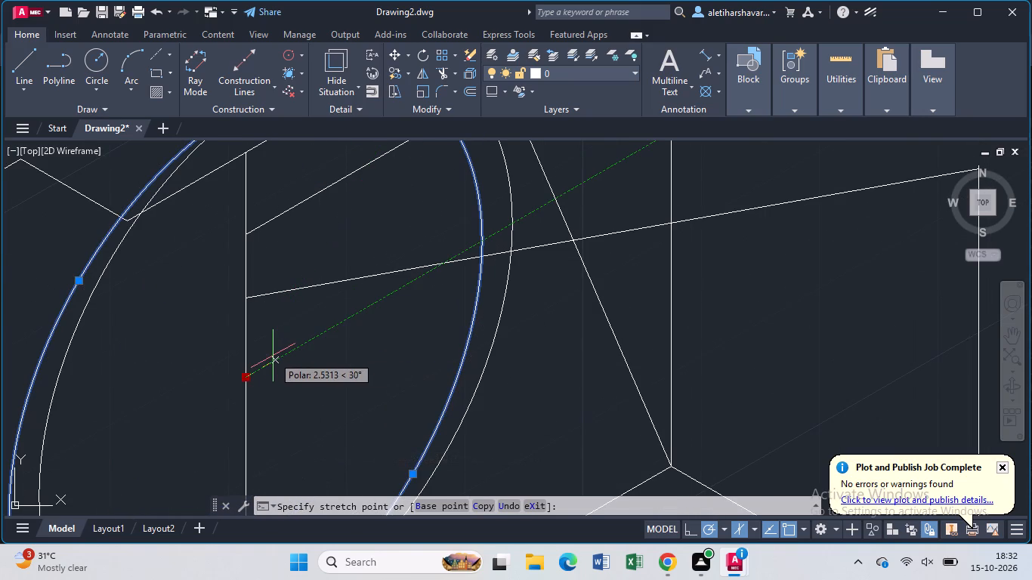
click(245, 390)
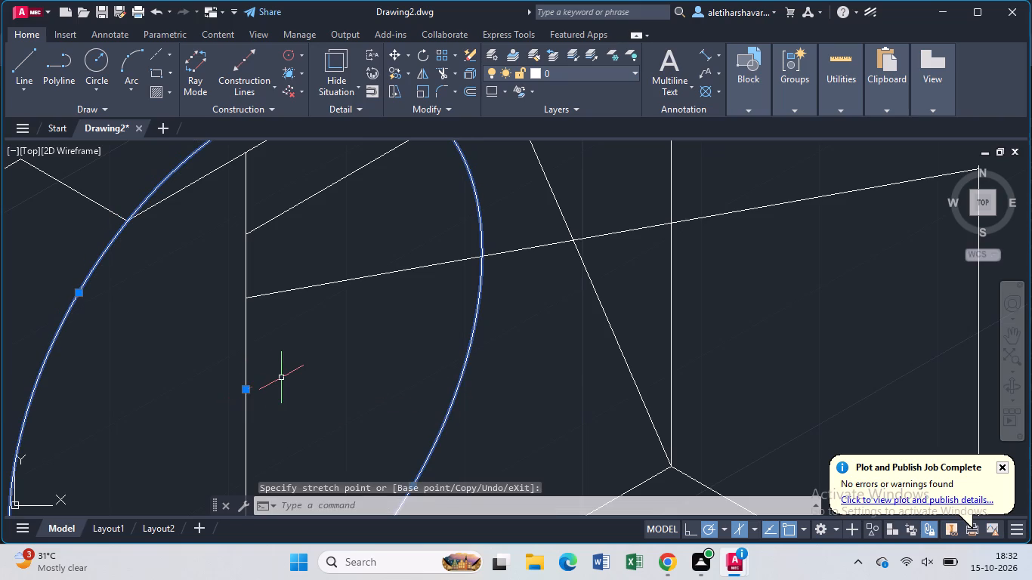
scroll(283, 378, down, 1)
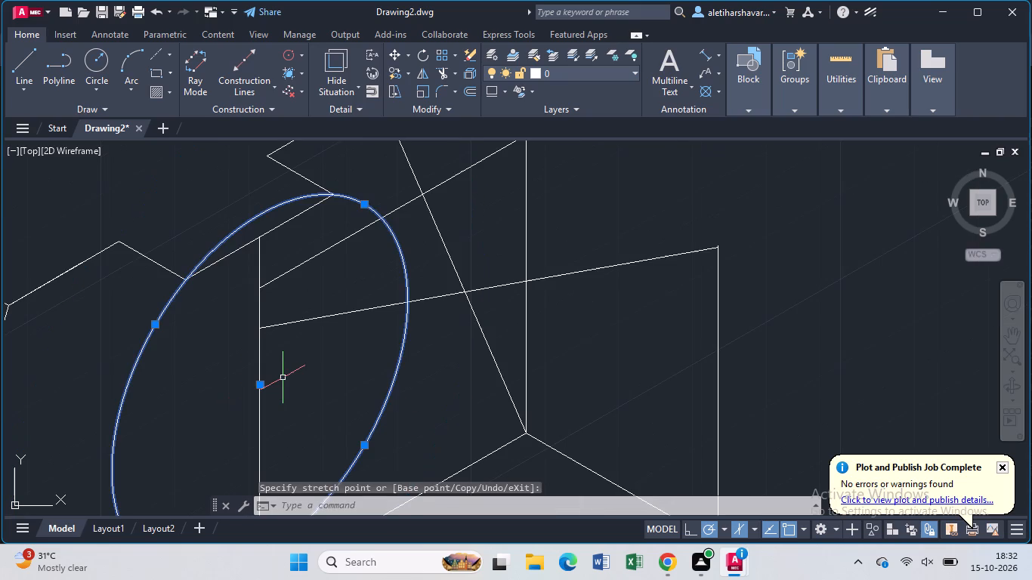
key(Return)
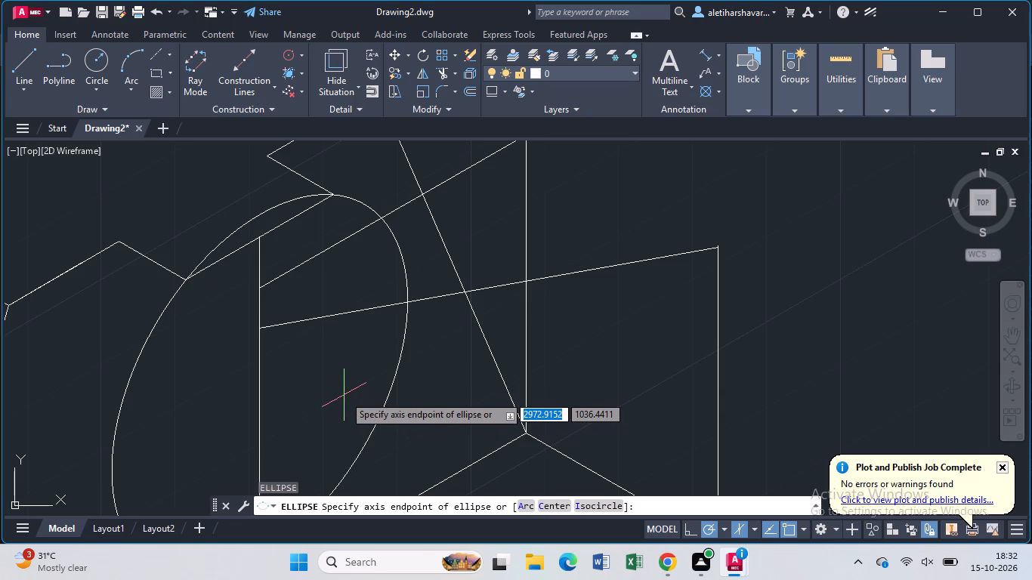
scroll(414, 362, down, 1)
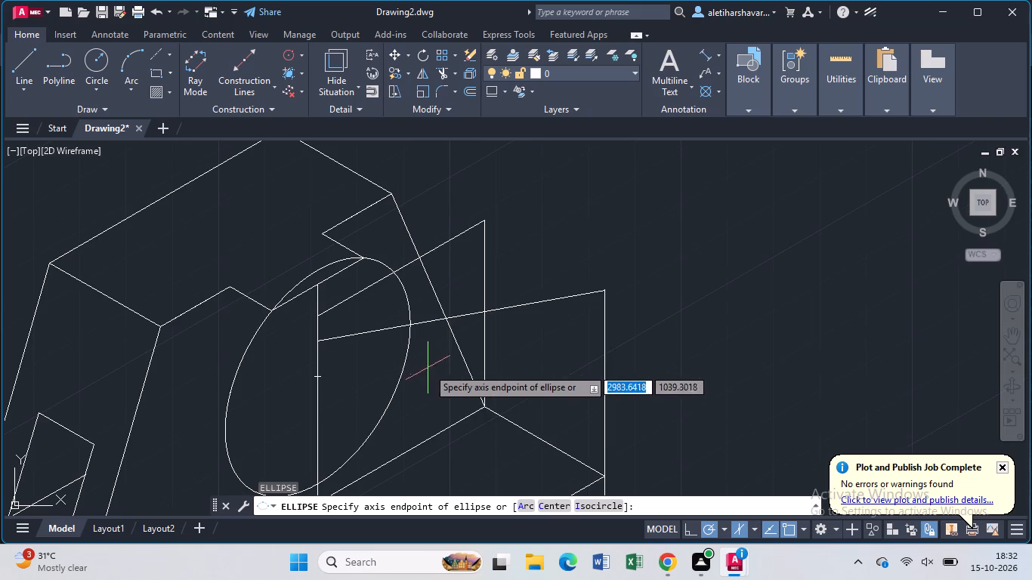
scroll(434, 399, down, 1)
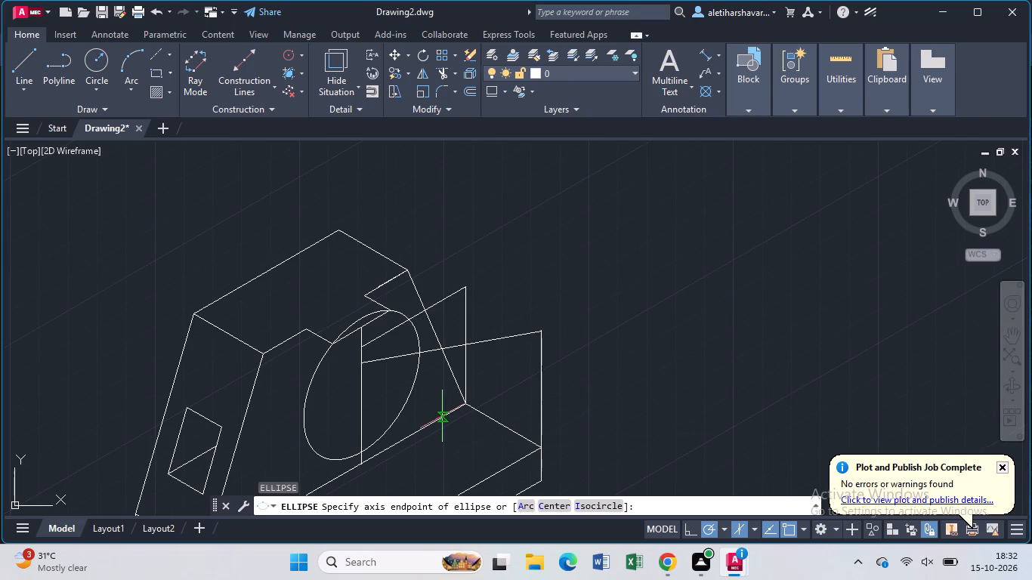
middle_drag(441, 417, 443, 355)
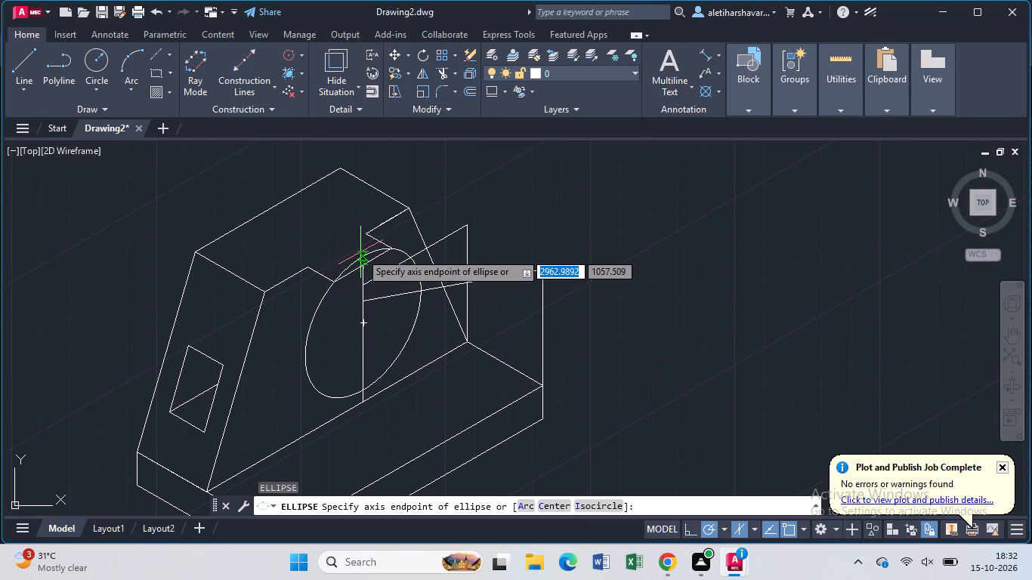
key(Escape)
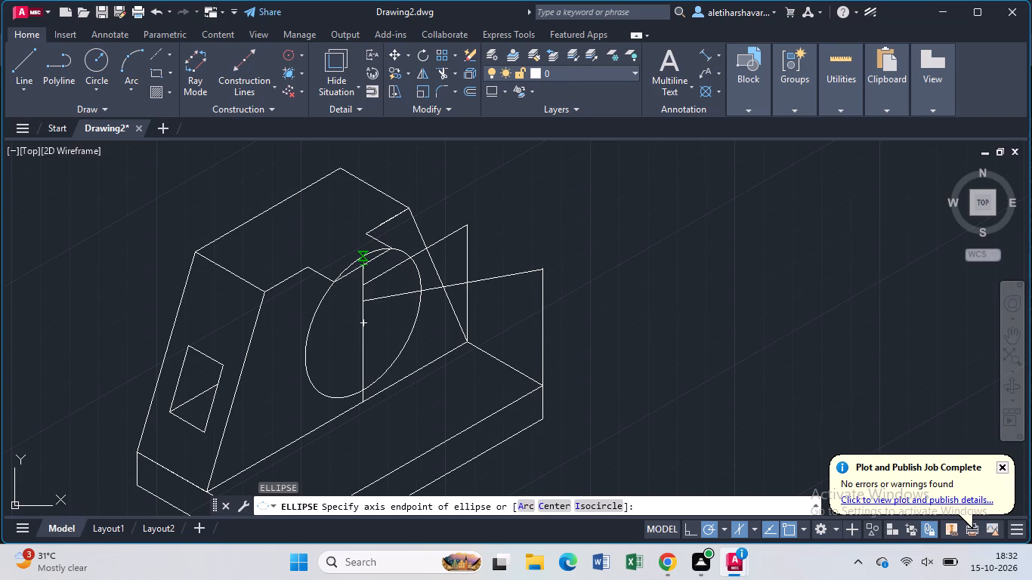
Copy the radius-20 isocircle backward from the outer corner of the top projection to its inner corner.
click(362, 256)
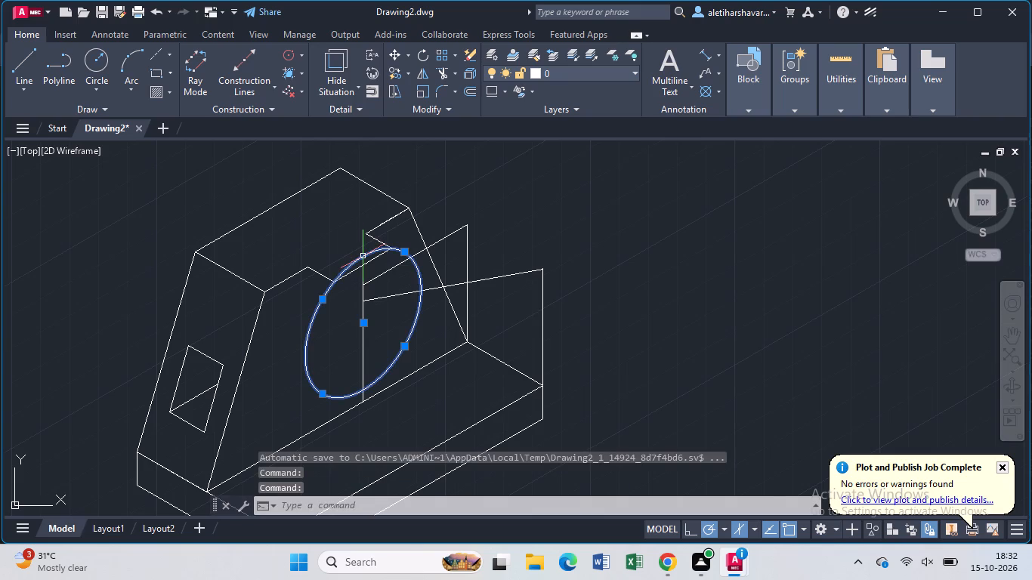
text(co)
key(Return)
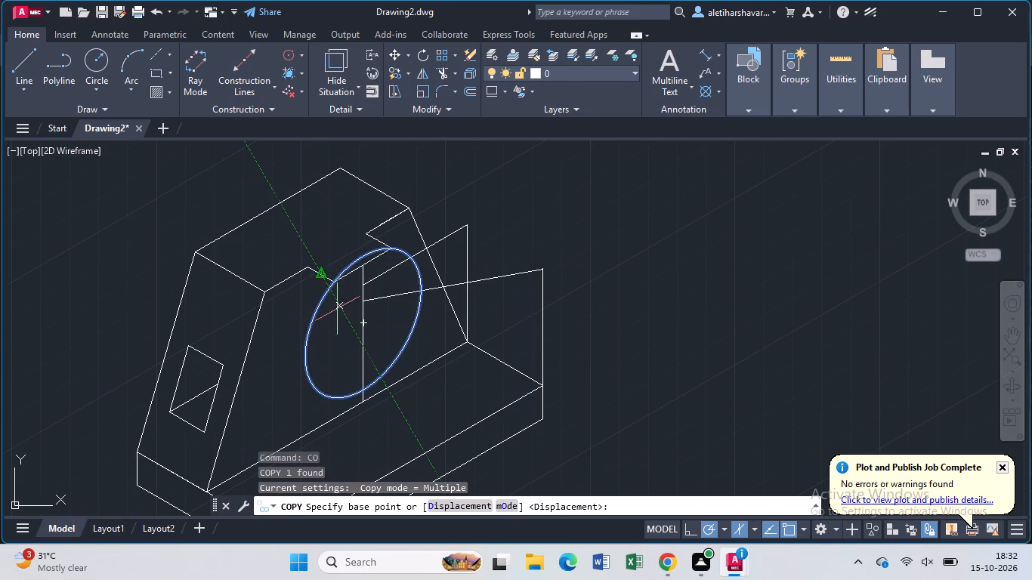
scroll(335, 285, up, 1)
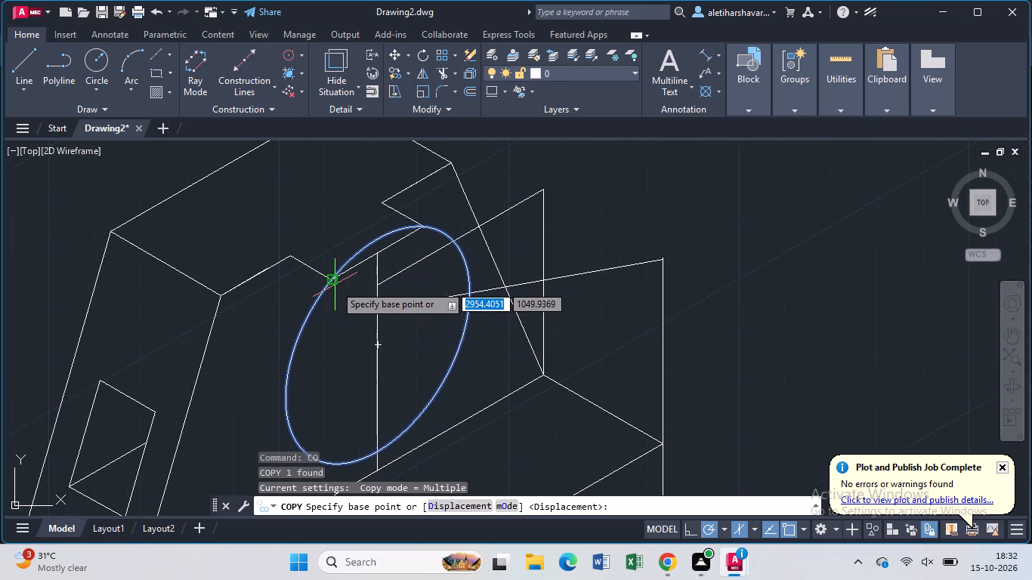
click(335, 279)
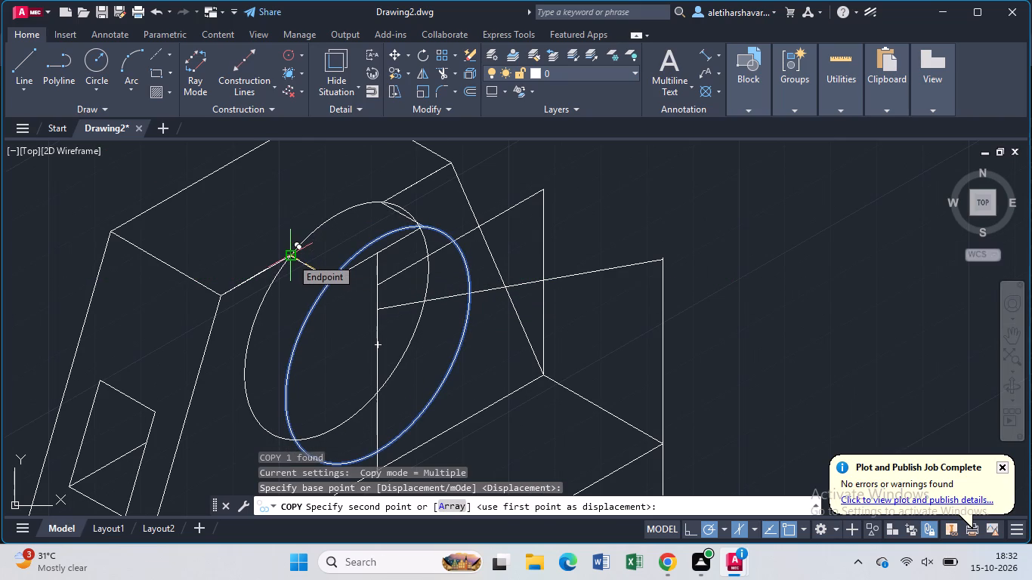
click(291, 258)
key(Escape)
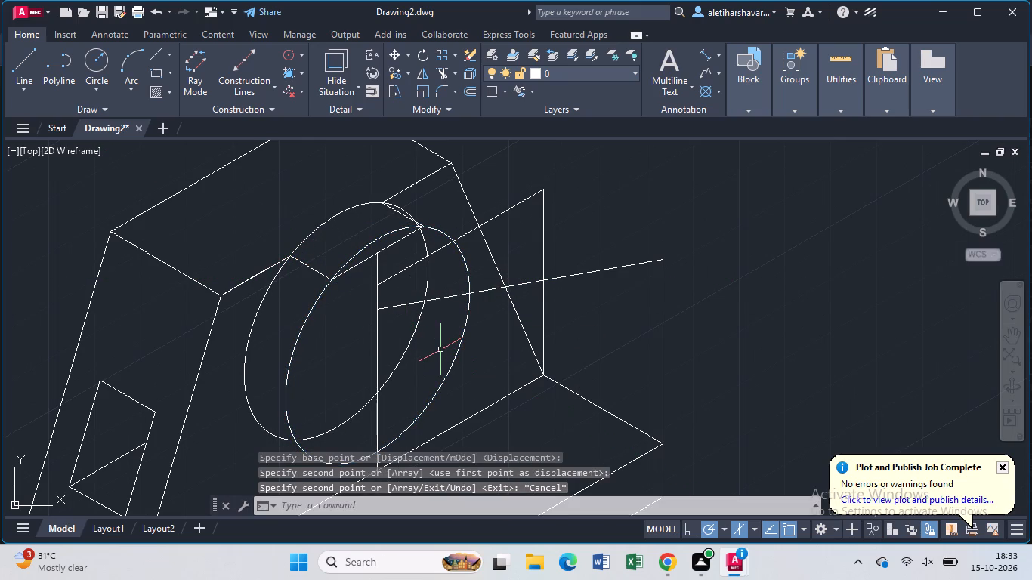
Trim the copied isocircle's upper arc above the top face and down to the sloping line.
text(tr)
key(Return)
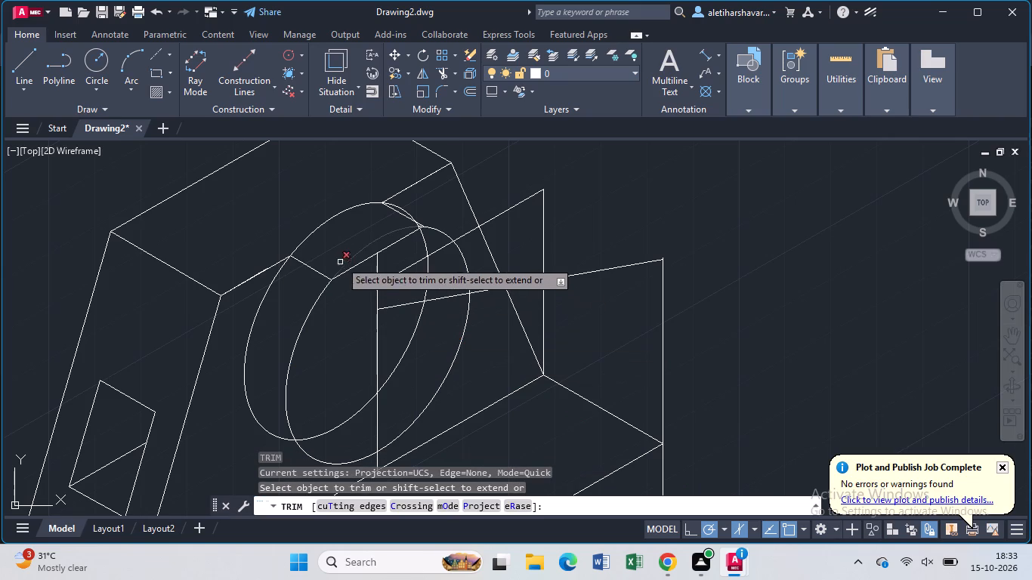
click(317, 228)
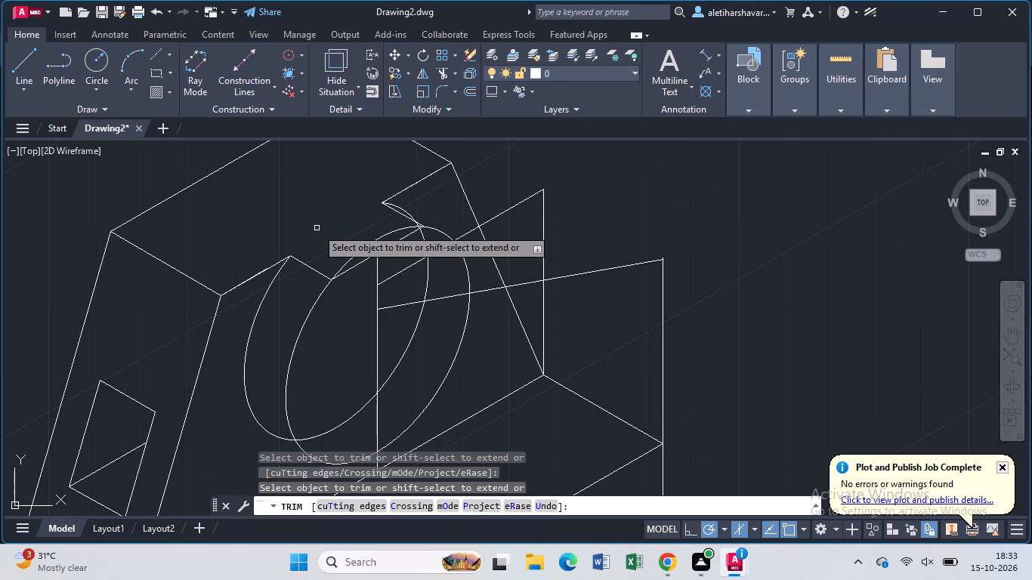
click(396, 203)
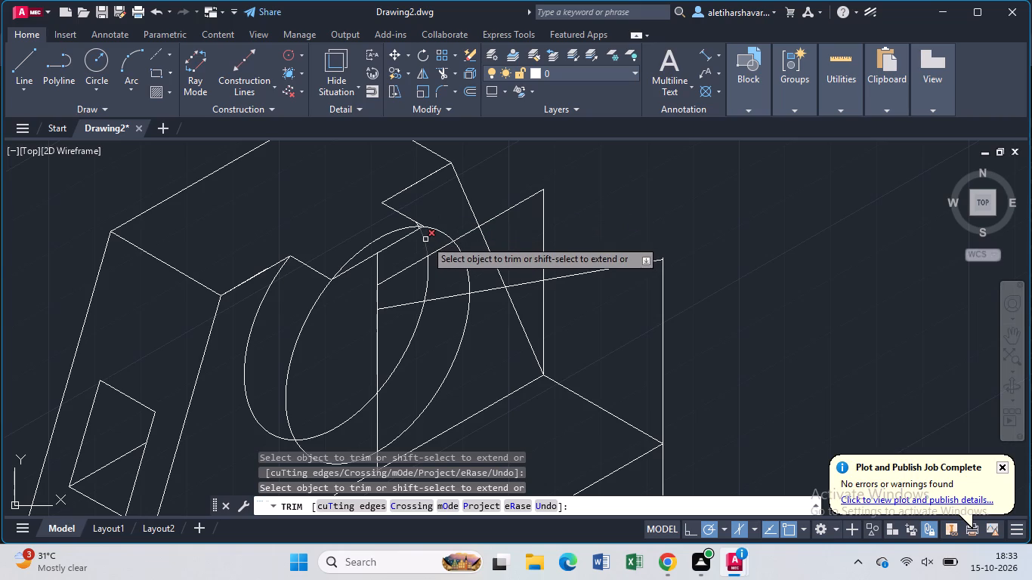
click(425, 239)
click(428, 271)
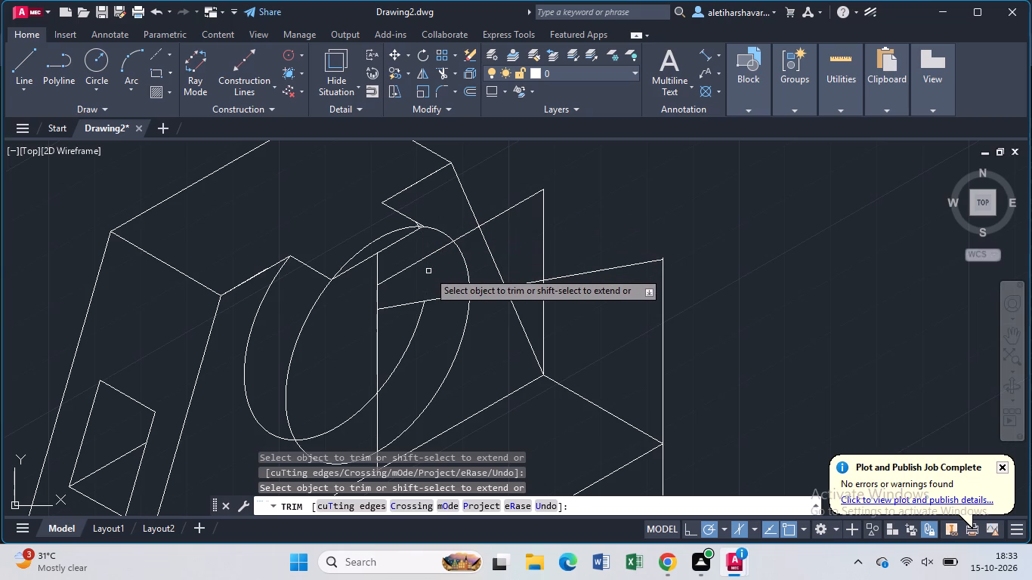
Trim away the leftover construction lines beyond the upright's slanted edge and the vertical edge at the base plate's far corner.
click(416, 264)
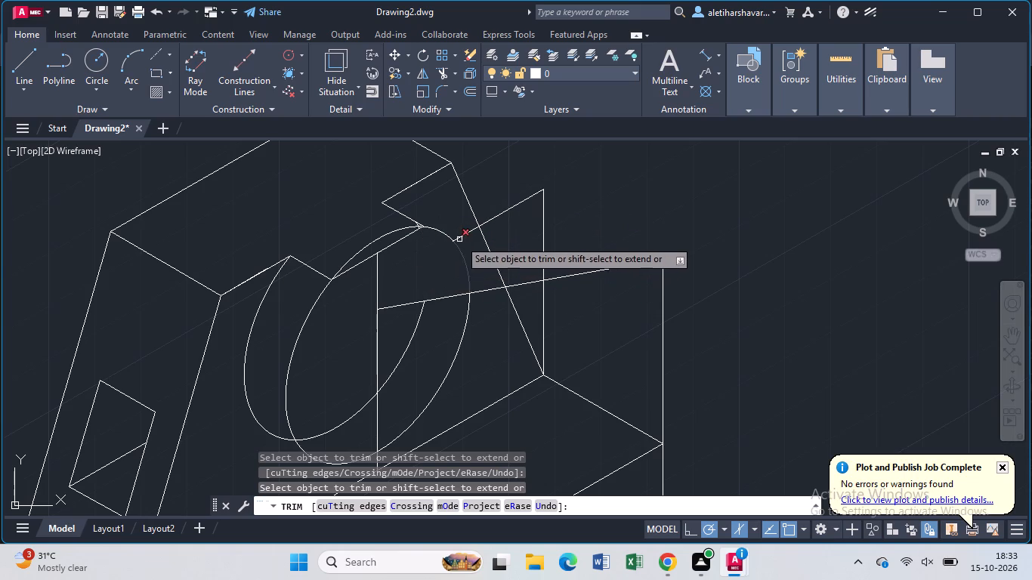
click(461, 236)
click(499, 211)
key(Right)
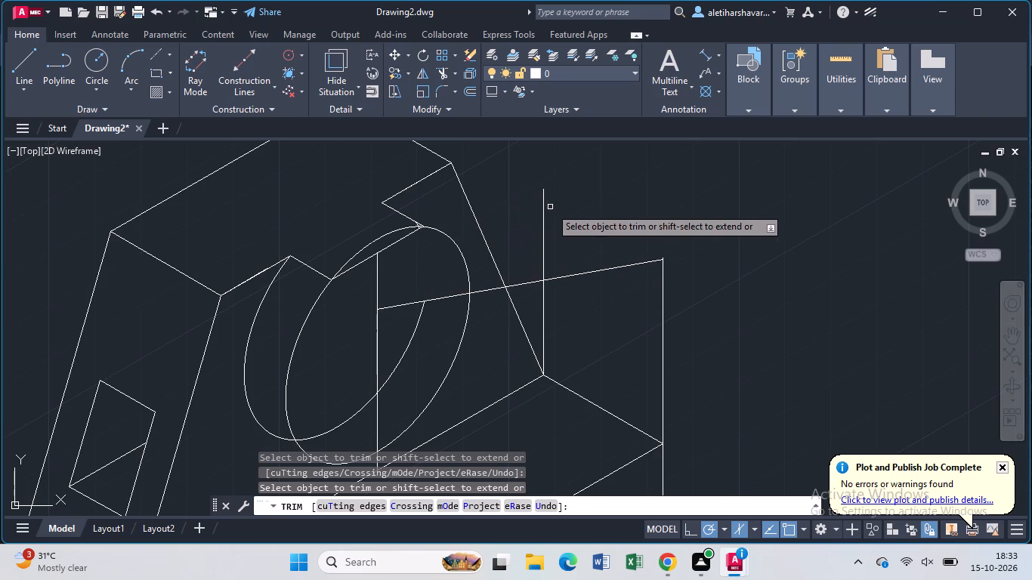
click(542, 228)
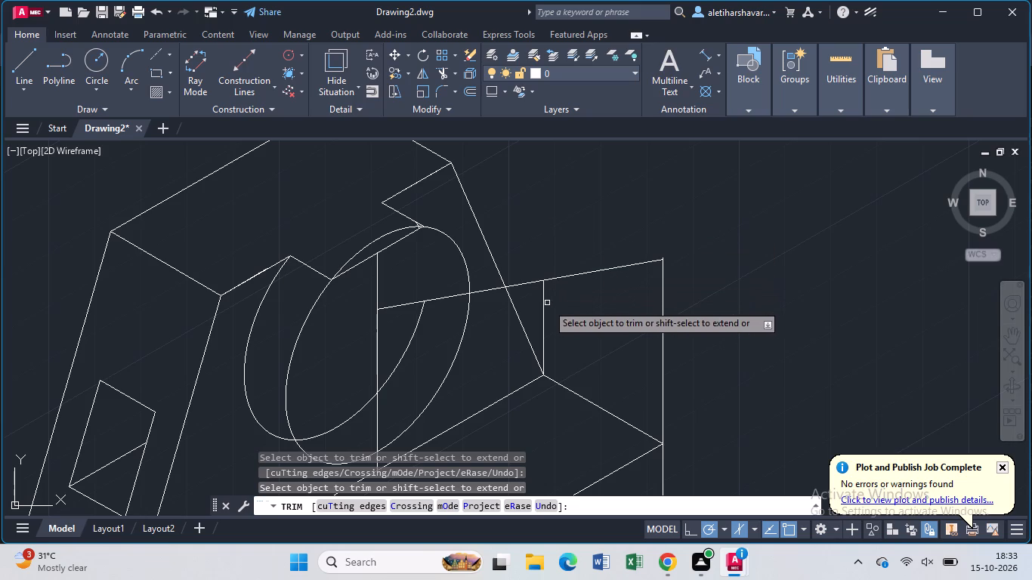
click(544, 313)
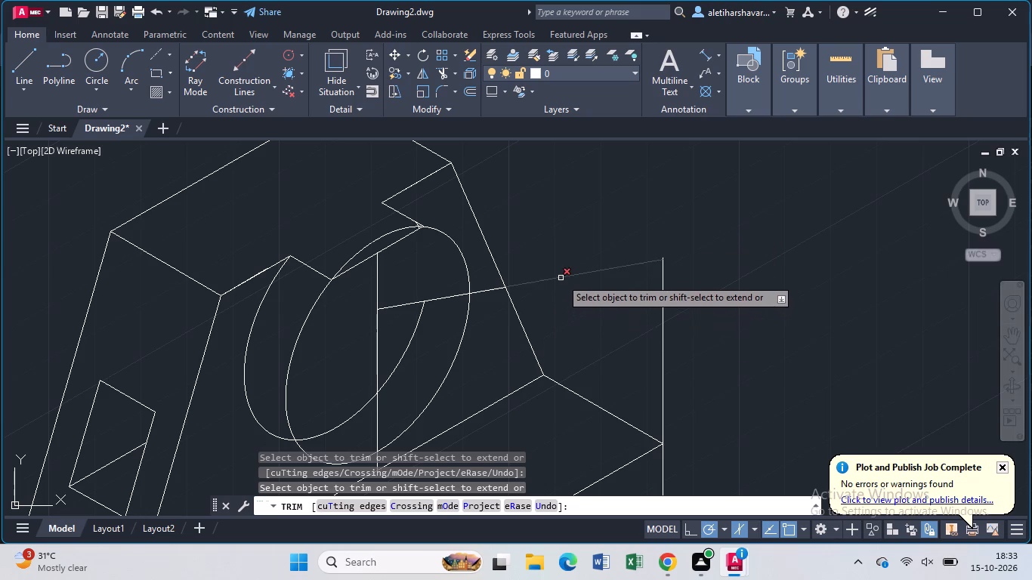
click(561, 277)
click(665, 282)
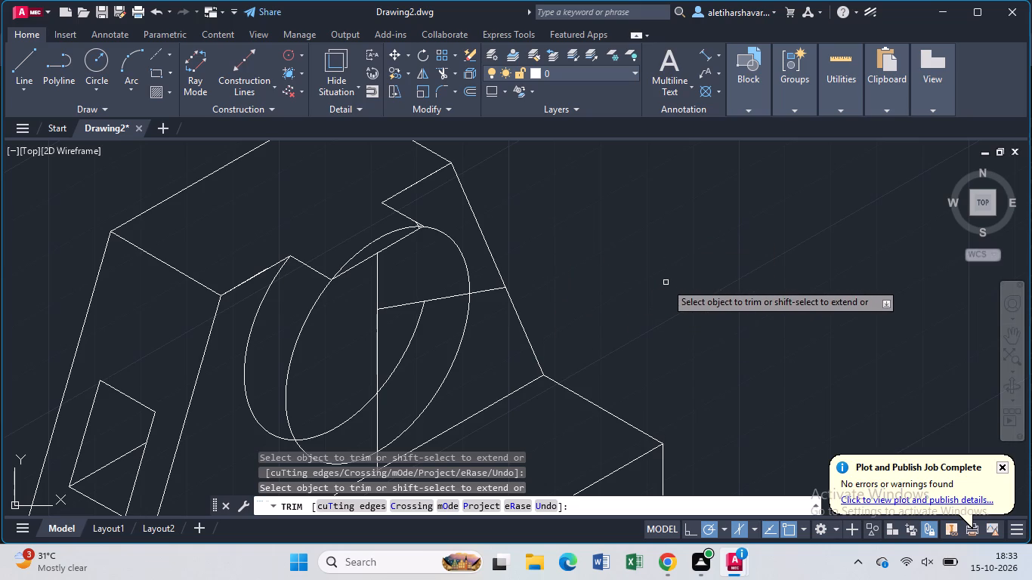
scroll(666, 282, down, 2)
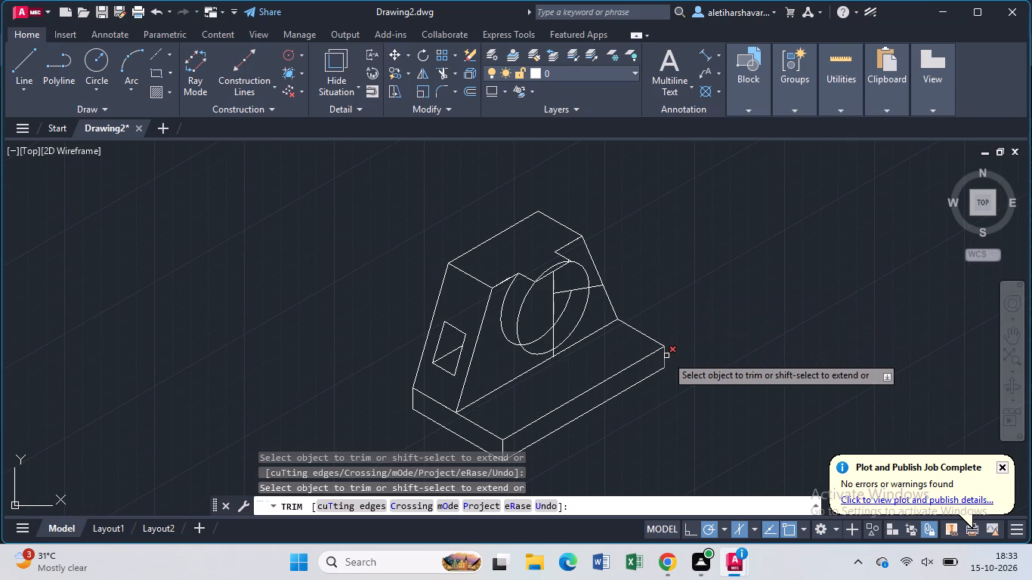
click(666, 356)
click(666, 356)
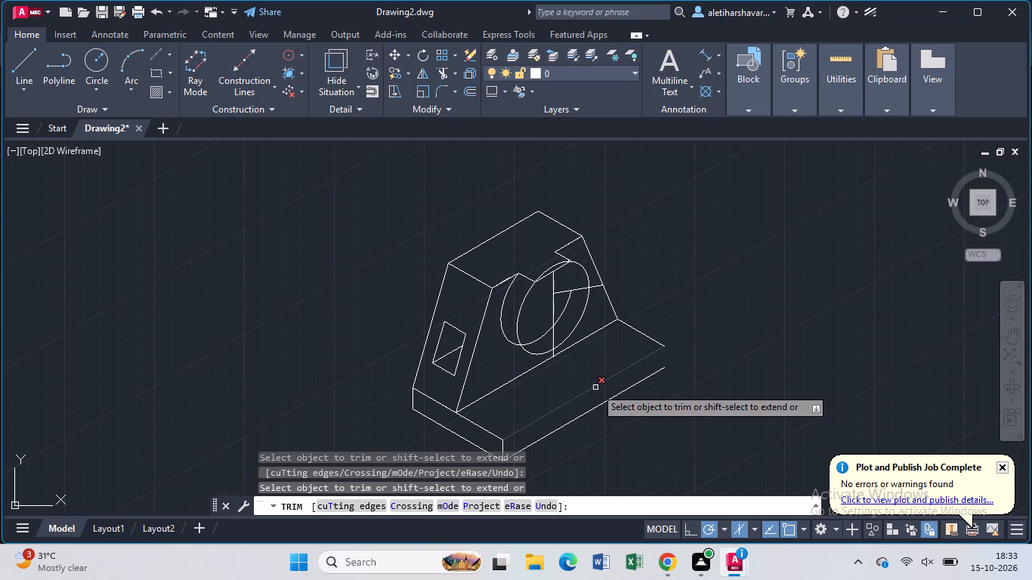
key(Escape)
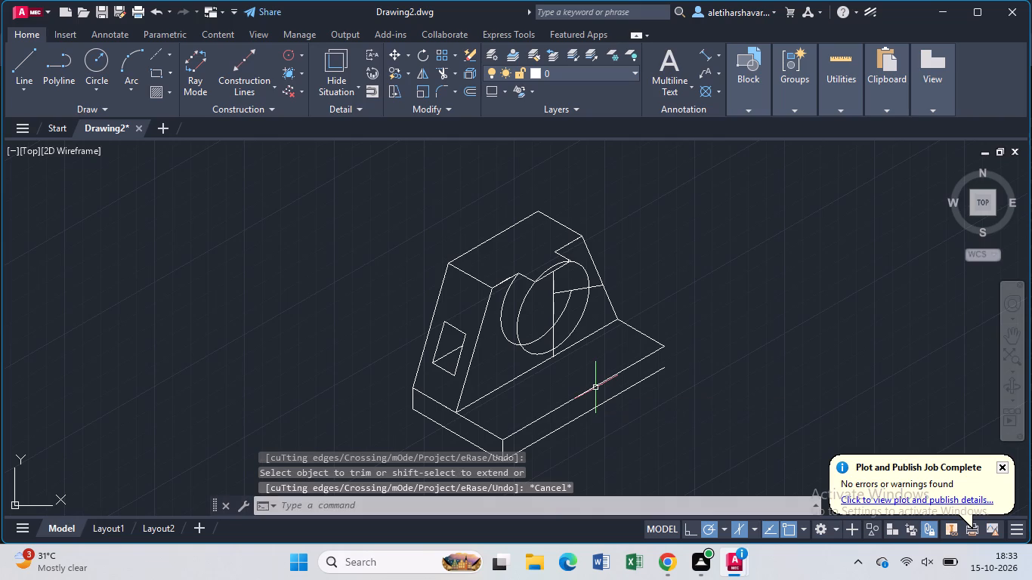
Draw a 26-unit line at 330° from the copied isocircle's centre out through the original isocircle's centre.
key(l)
key(Return)
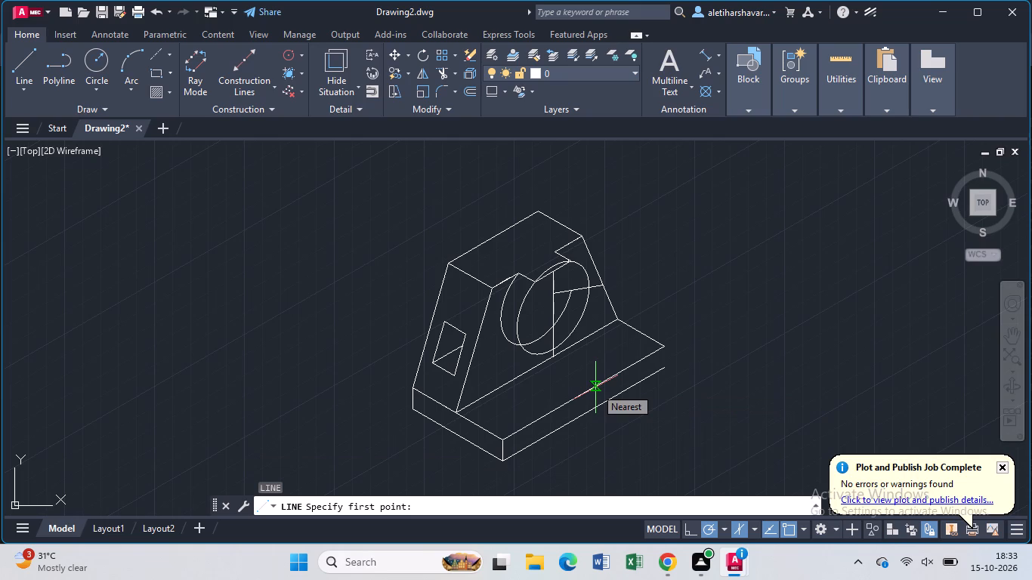
click(539, 301)
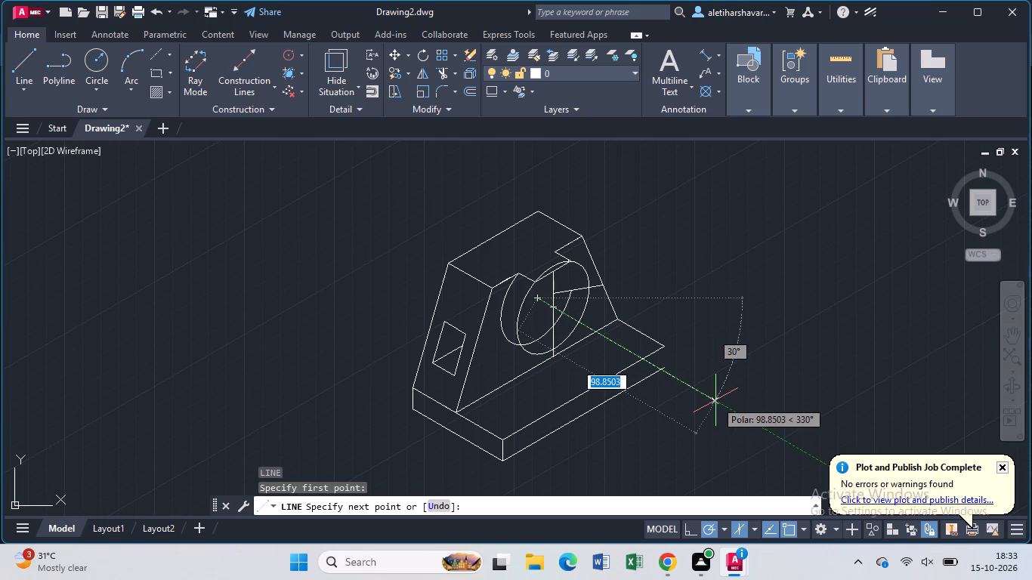
text(26)
key(Return)
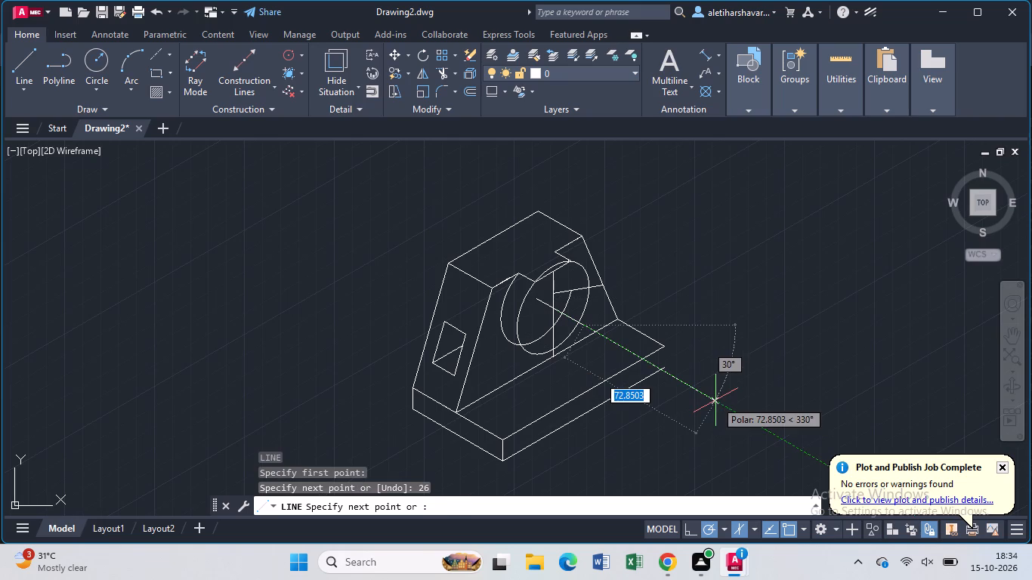
key(Escape)
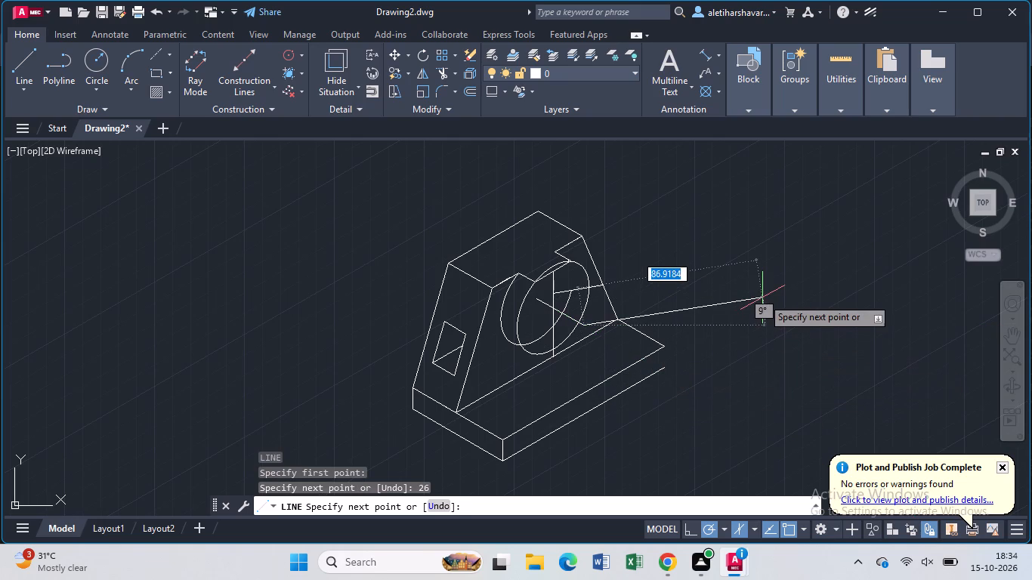
Move the original full isocircle so its centre sits on the outer end of the 26-unit line.
click(517, 316)
text(c0)
key(Return)
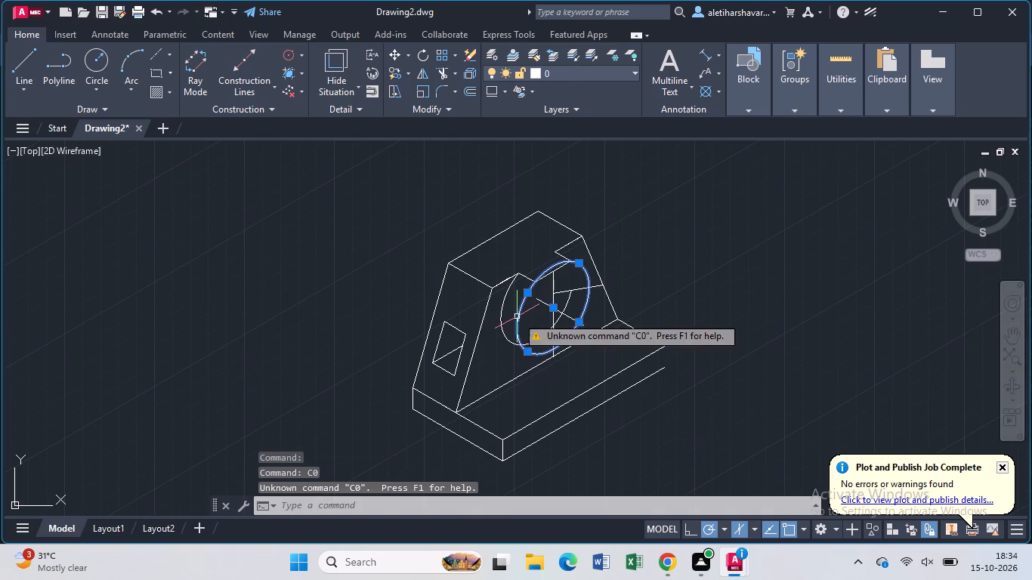
click(556, 308)
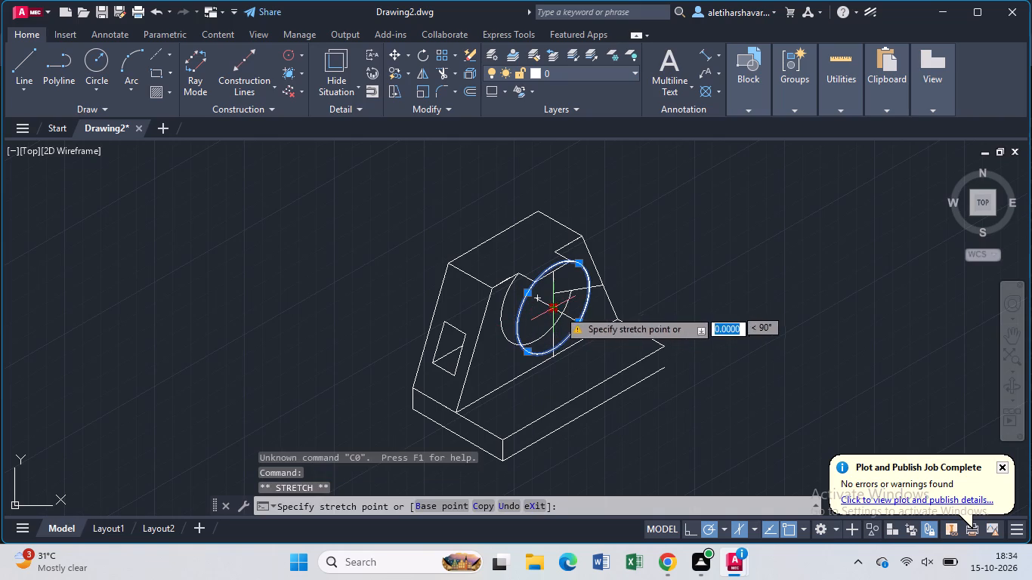
scroll(601, 329, up, 2)
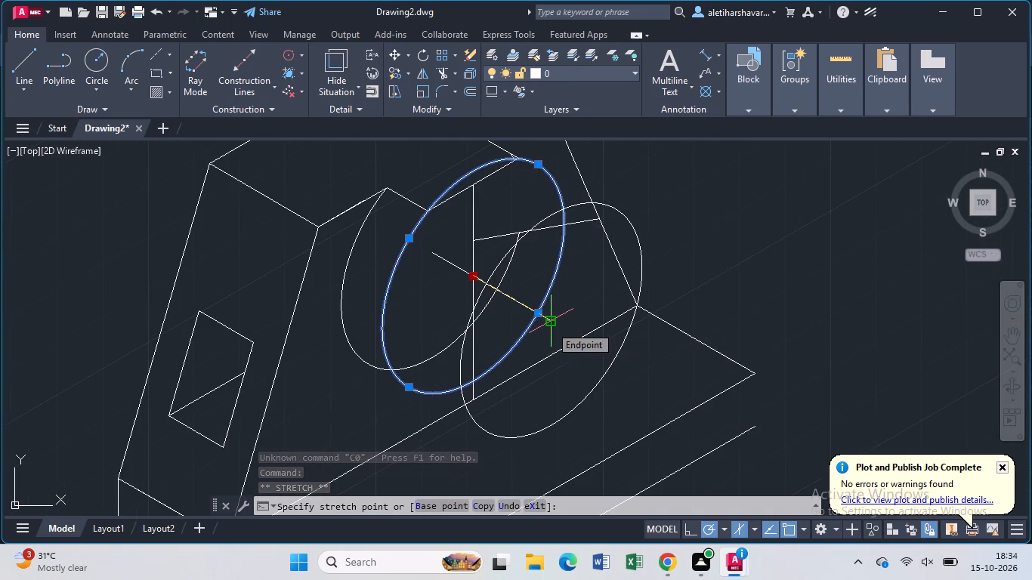
click(550, 325)
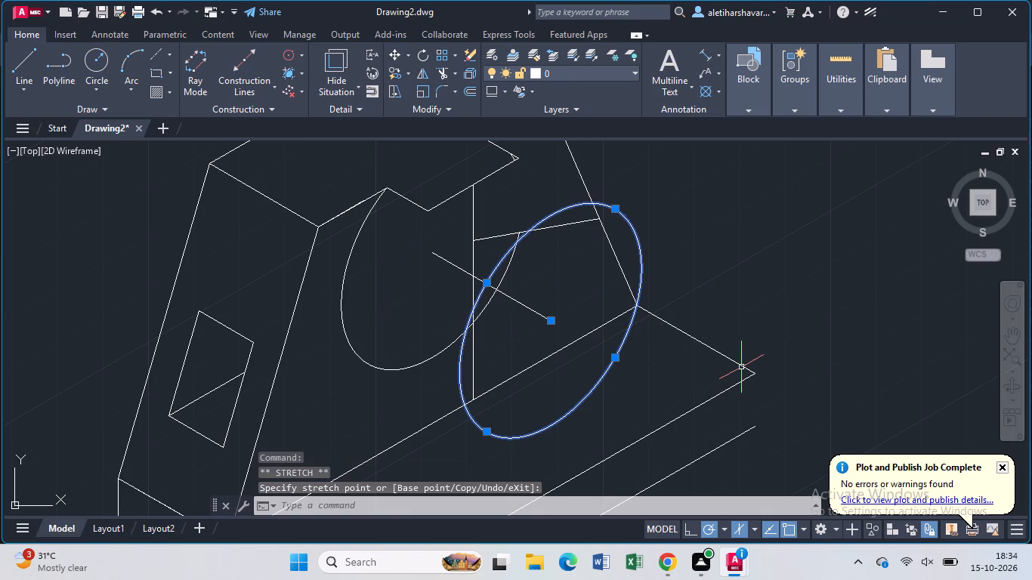
key(Escape)
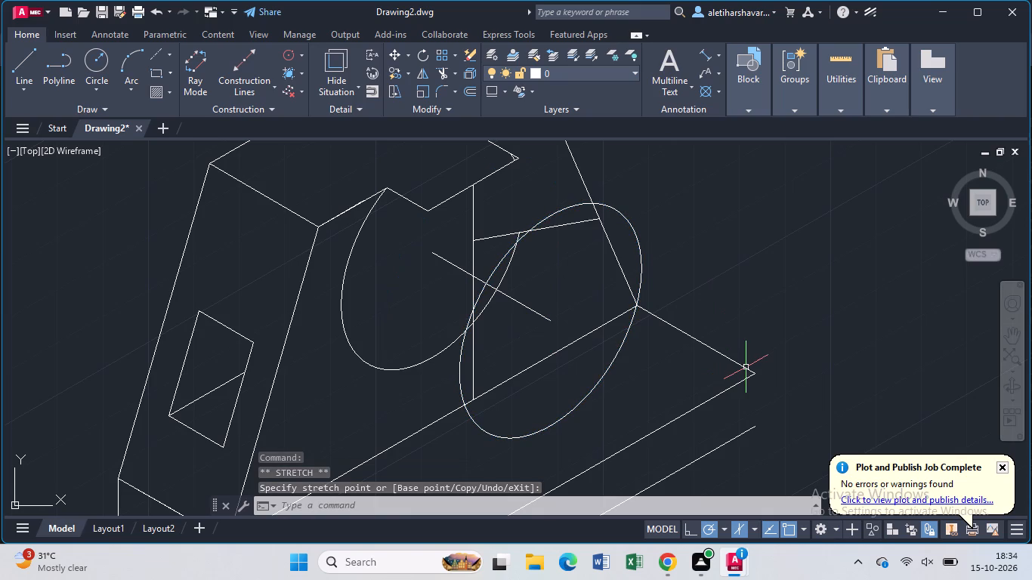
Trim the upright's slanted edge where it passes behind the moved isocircle and remove the remaining sloping construction line.
scroll(660, 334, down, 1)
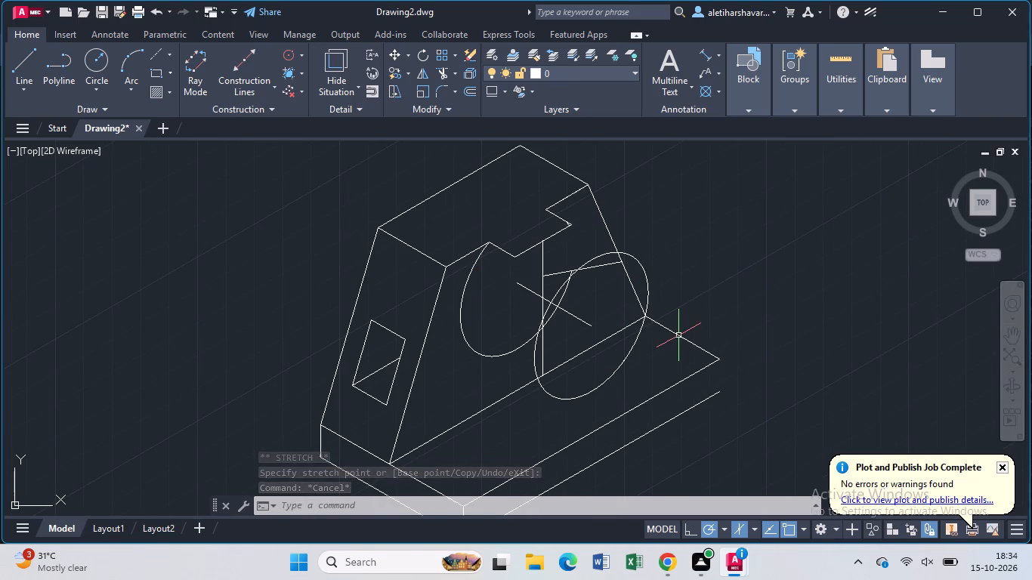
text(tr)
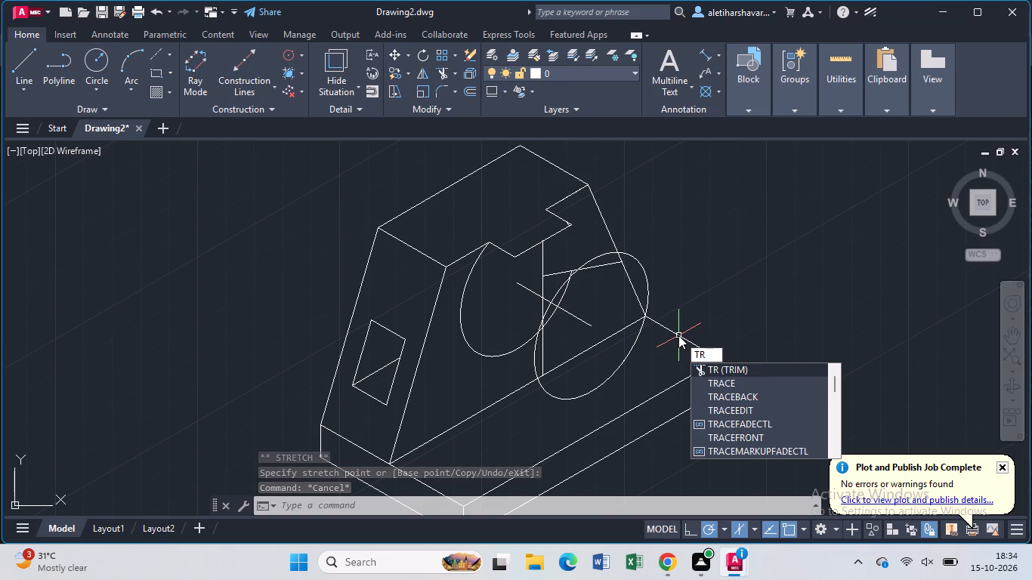
key(Return)
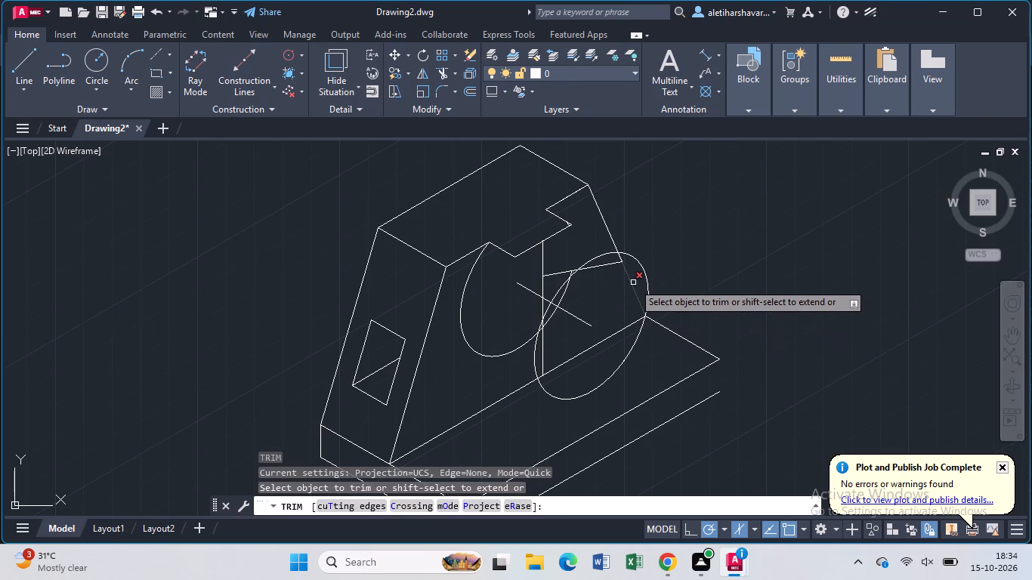
click(633, 282)
click(619, 260)
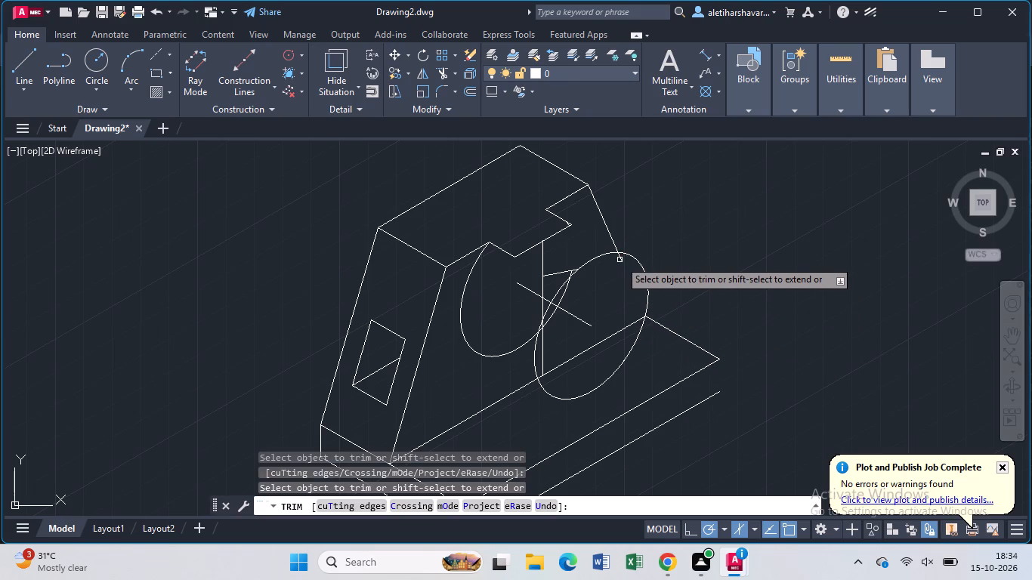
click(620, 260)
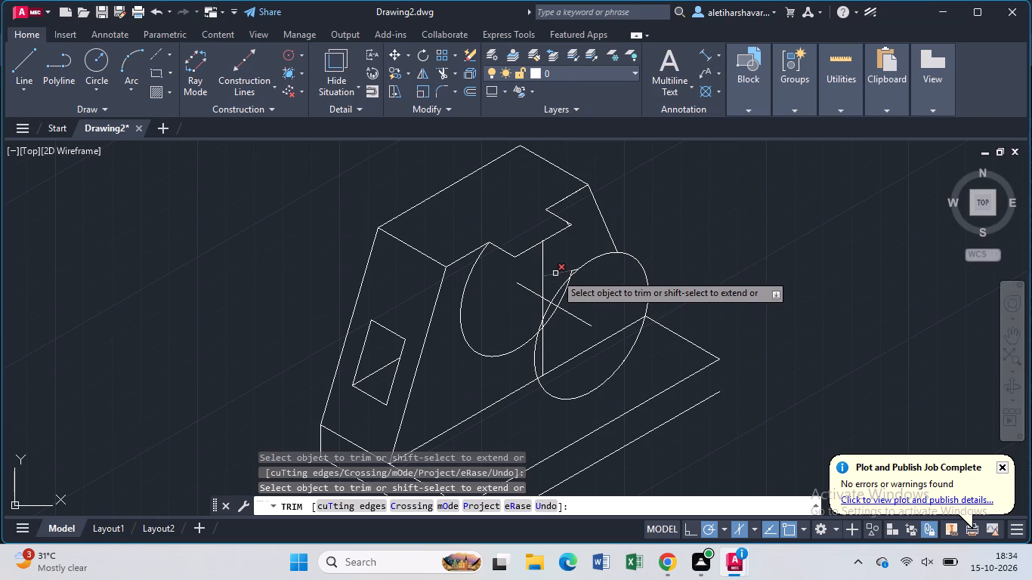
click(555, 273)
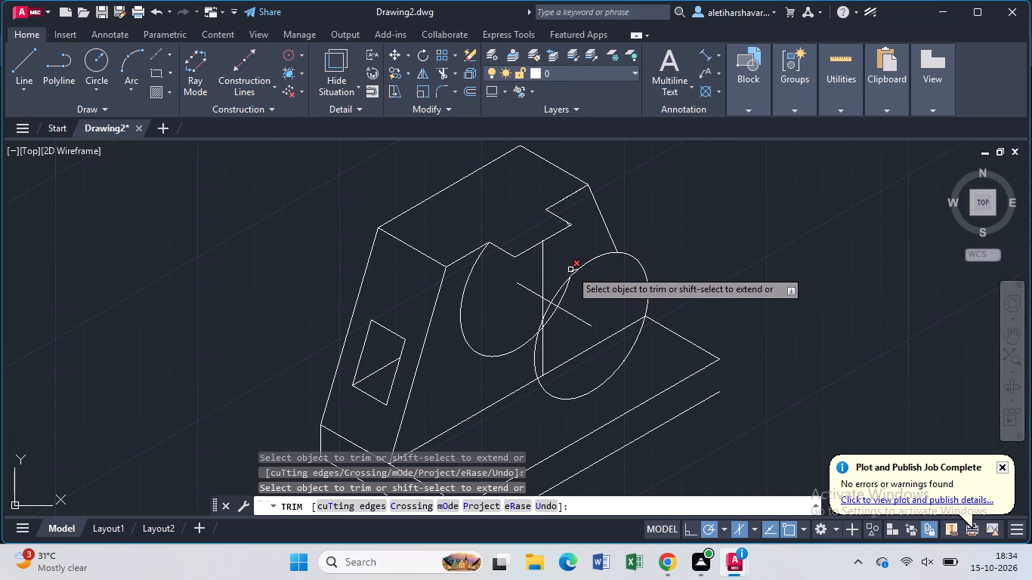
click(570, 270)
Trim away the remaining arc sections of the rear isocircle that overlap the front isocircle, back to the front isocircle's outline.
click(572, 270)
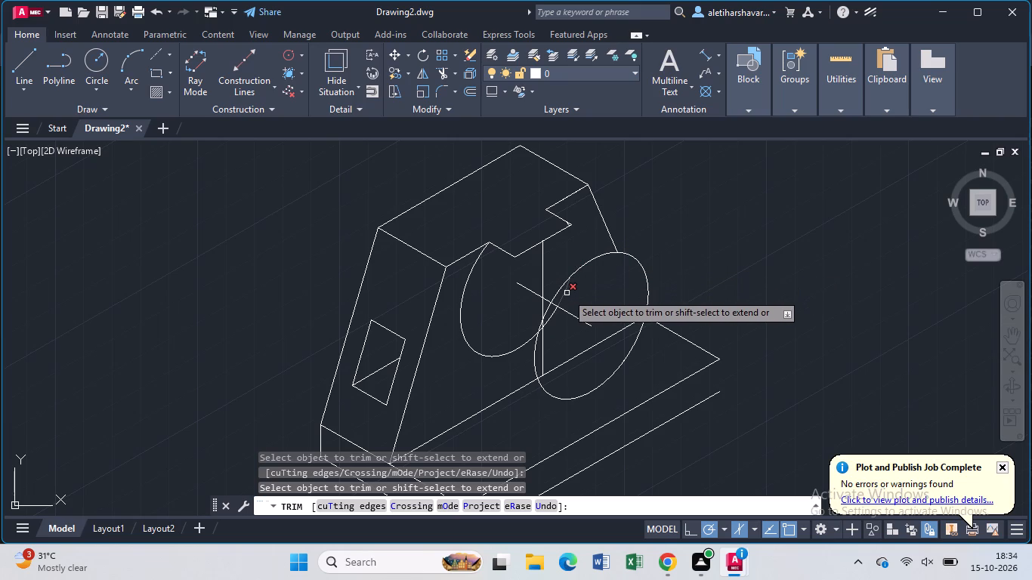
click(567, 293)
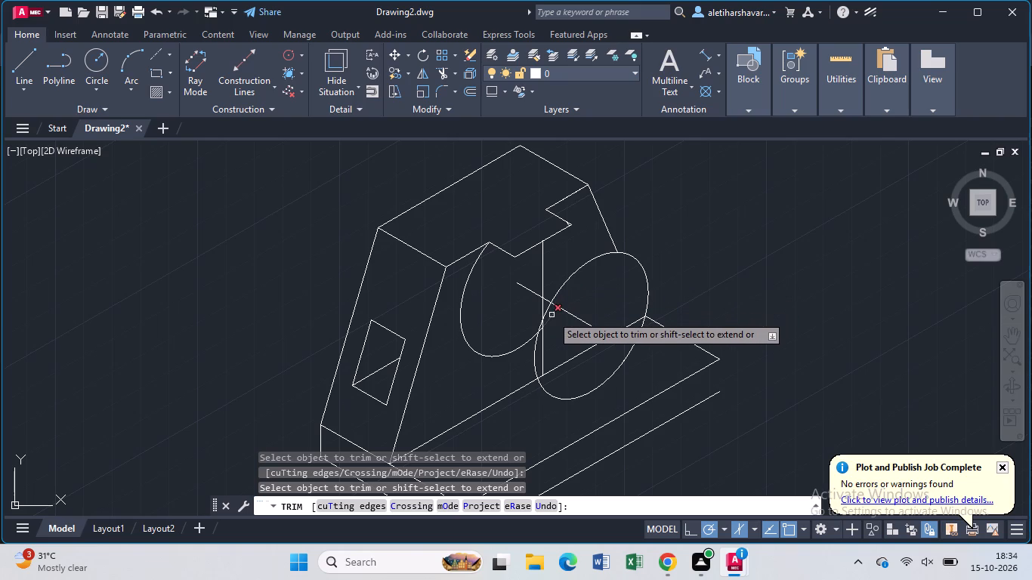
click(552, 315)
scroll(551, 326, up, 1)
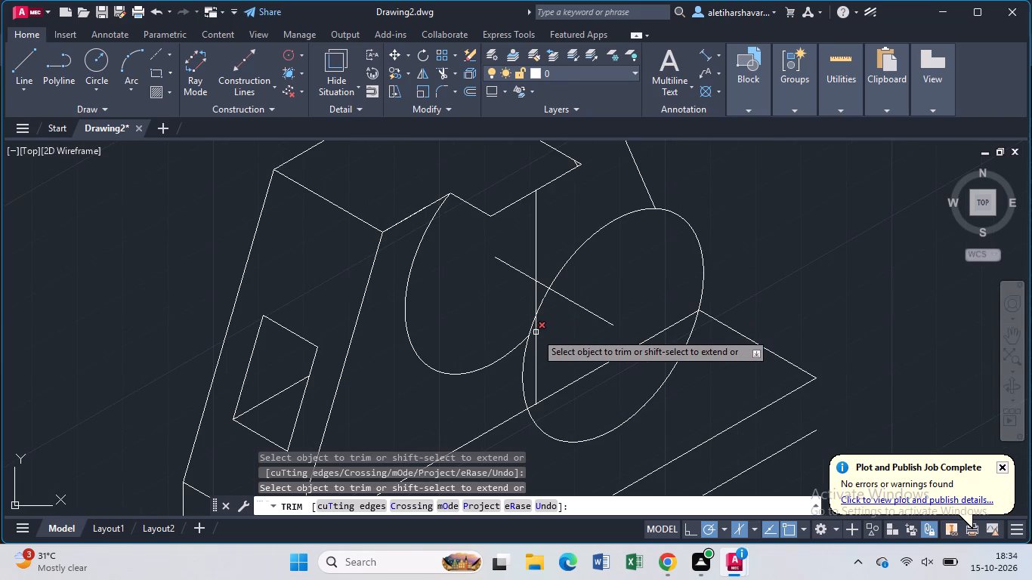
click(536, 332)
scroll(567, 335, down, 1)
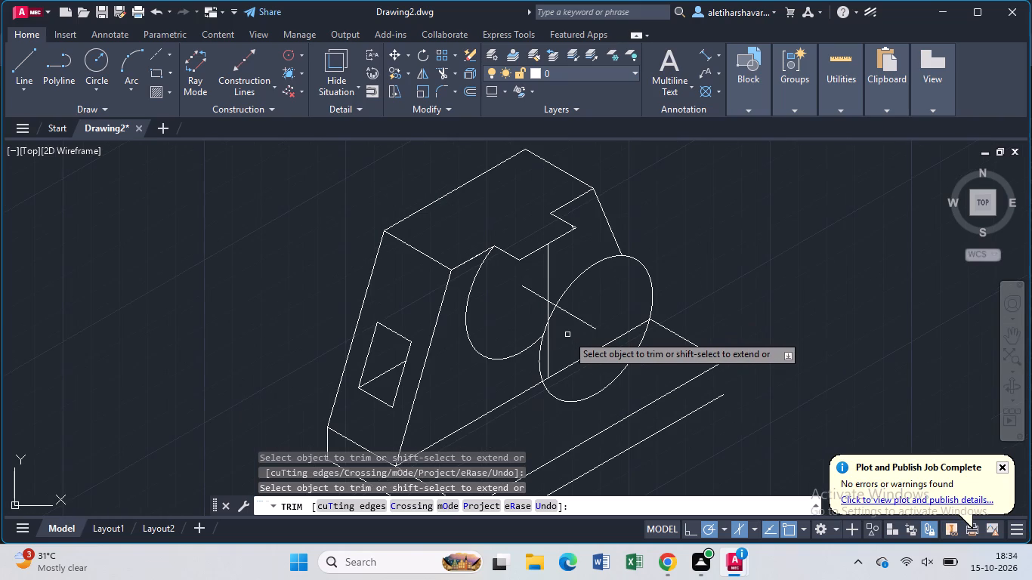
key(Escape)
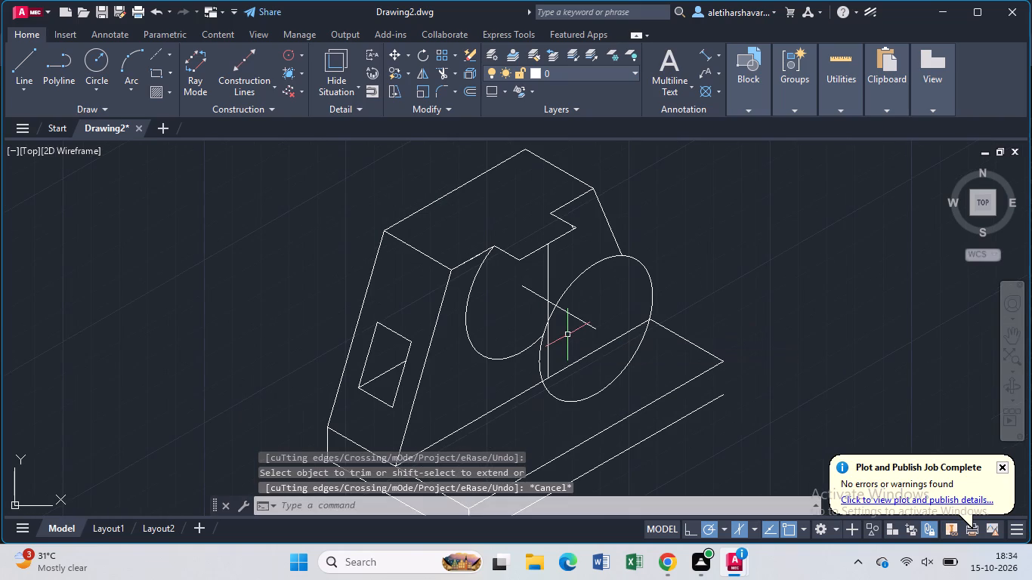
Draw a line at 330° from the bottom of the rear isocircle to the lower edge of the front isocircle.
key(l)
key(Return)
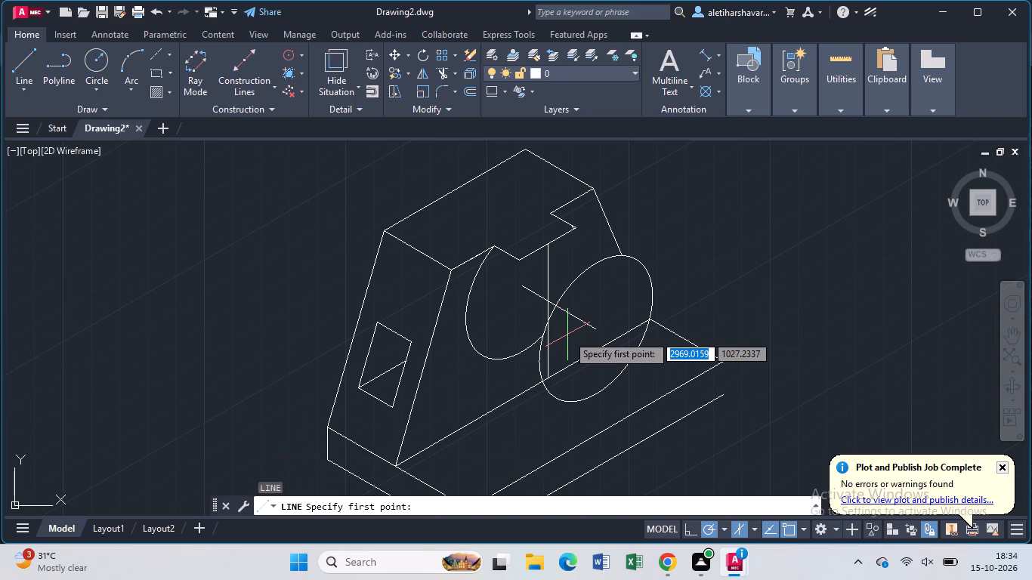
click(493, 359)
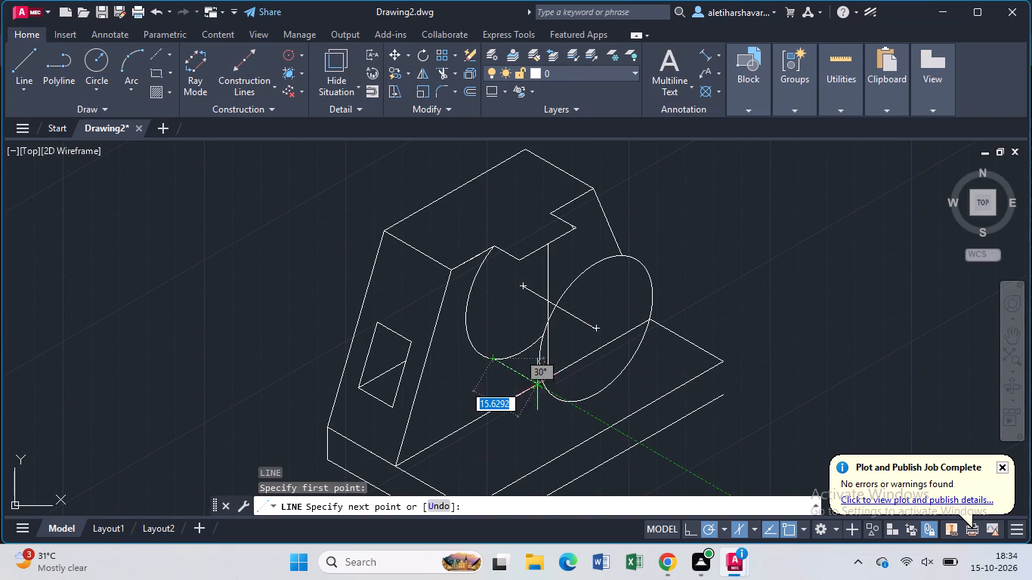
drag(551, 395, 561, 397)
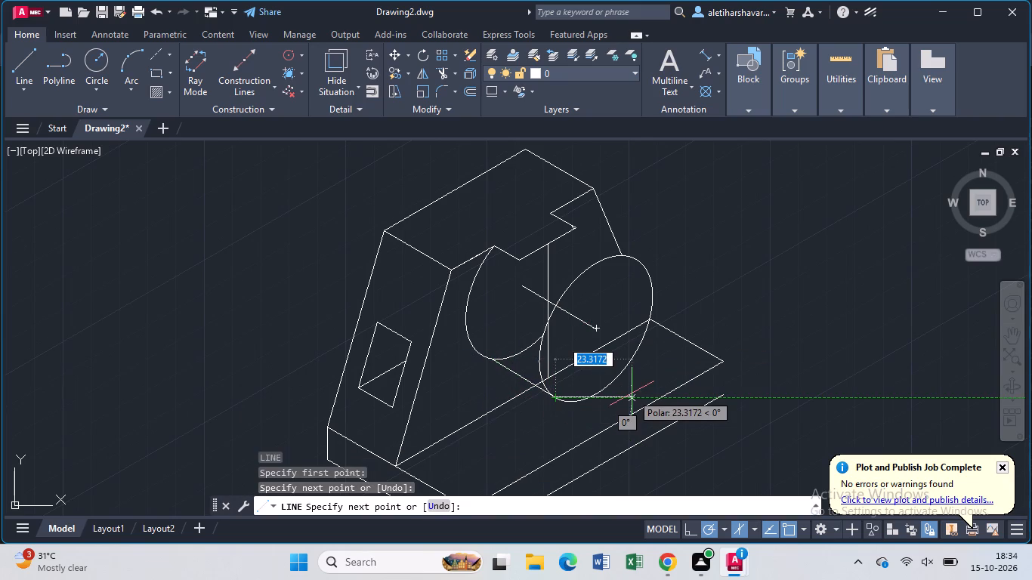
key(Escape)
Trim the rear isocircle's lower arc beyond the connecting line and the base edge where it passes behind the boss.
text(tr)
key(Return)
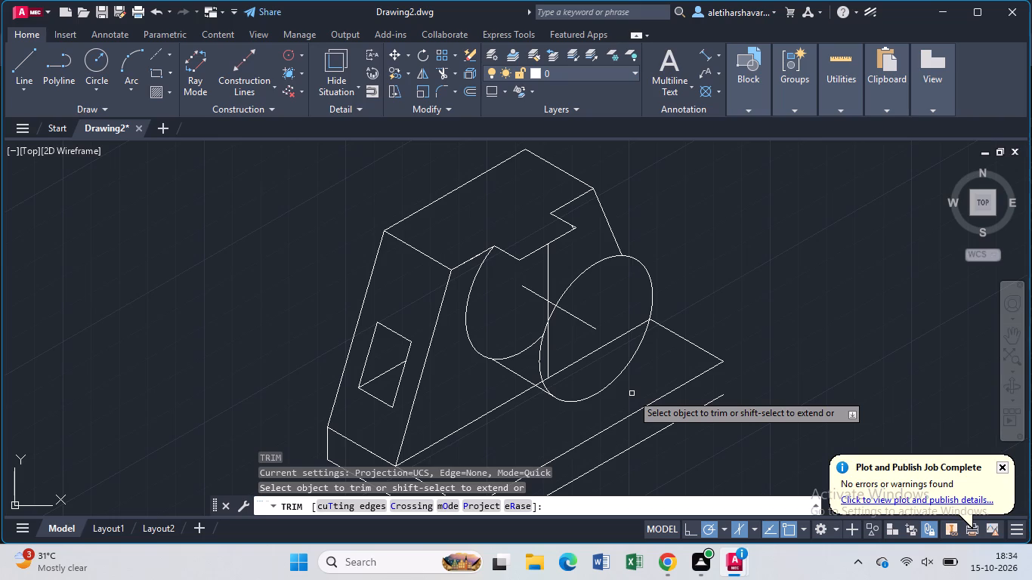
click(520, 352)
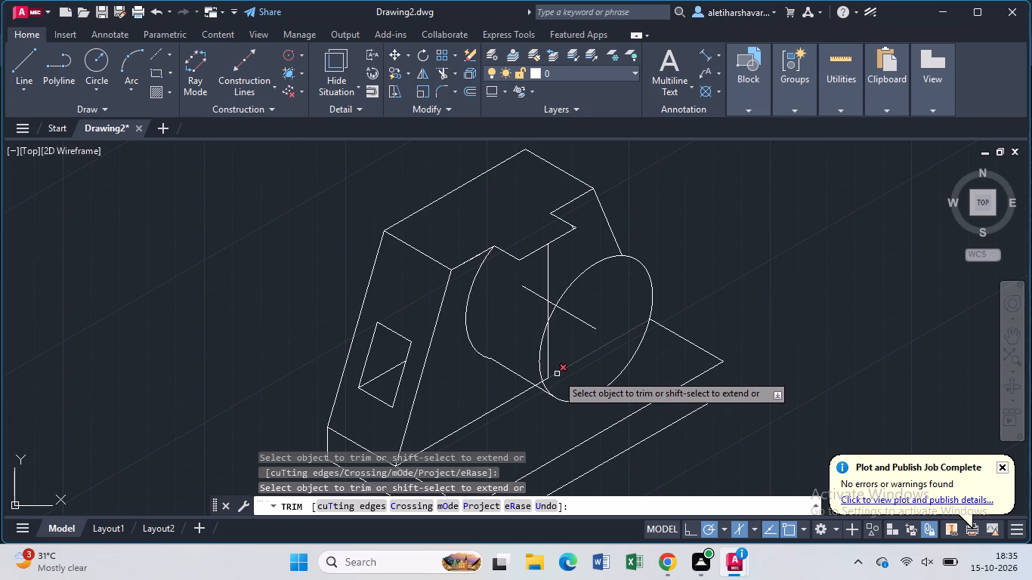
click(557, 374)
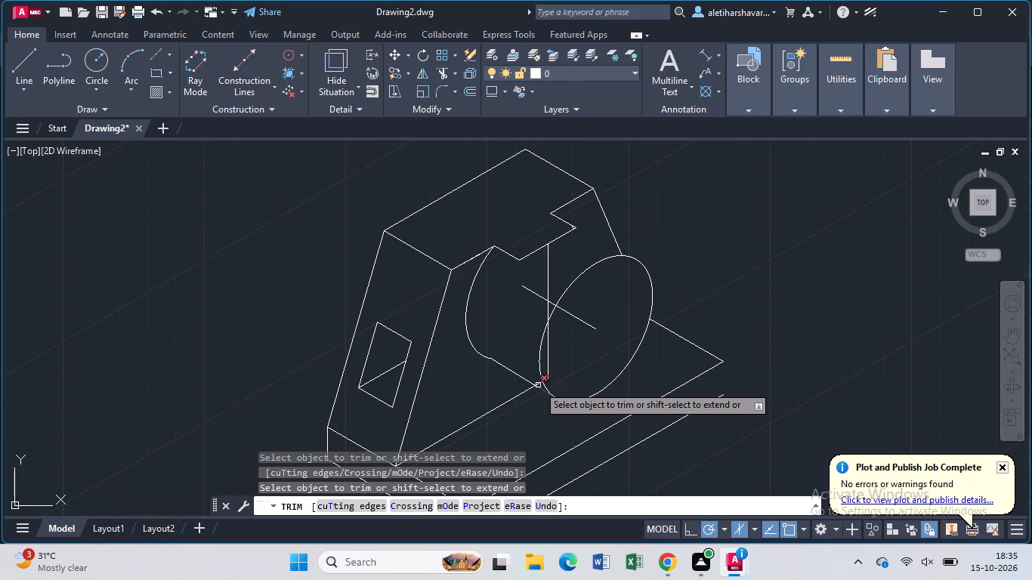
scroll(538, 384, up, 2)
click(534, 384)
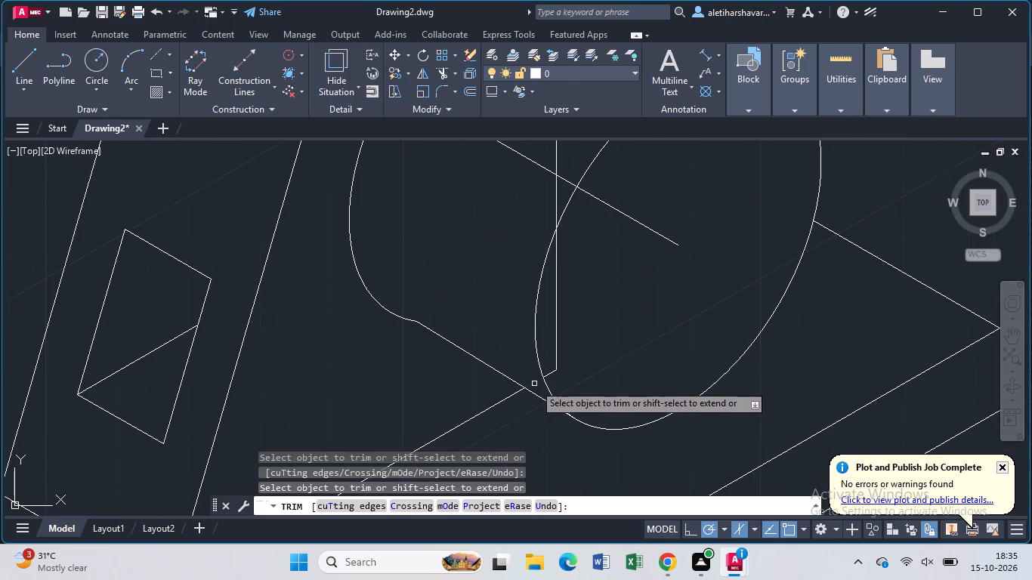
scroll(617, 387, down, 1)
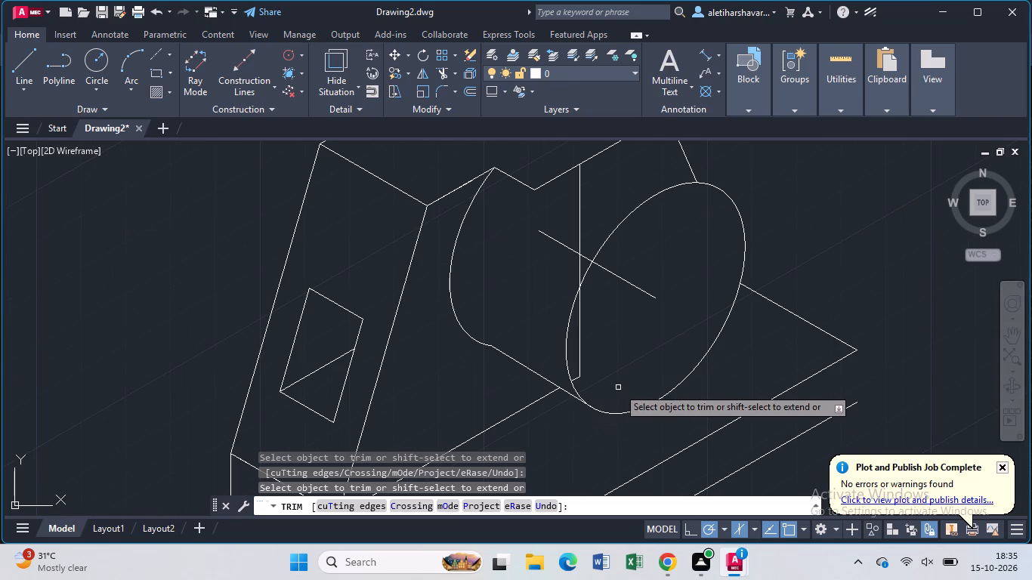
key(l)
key(Escape)
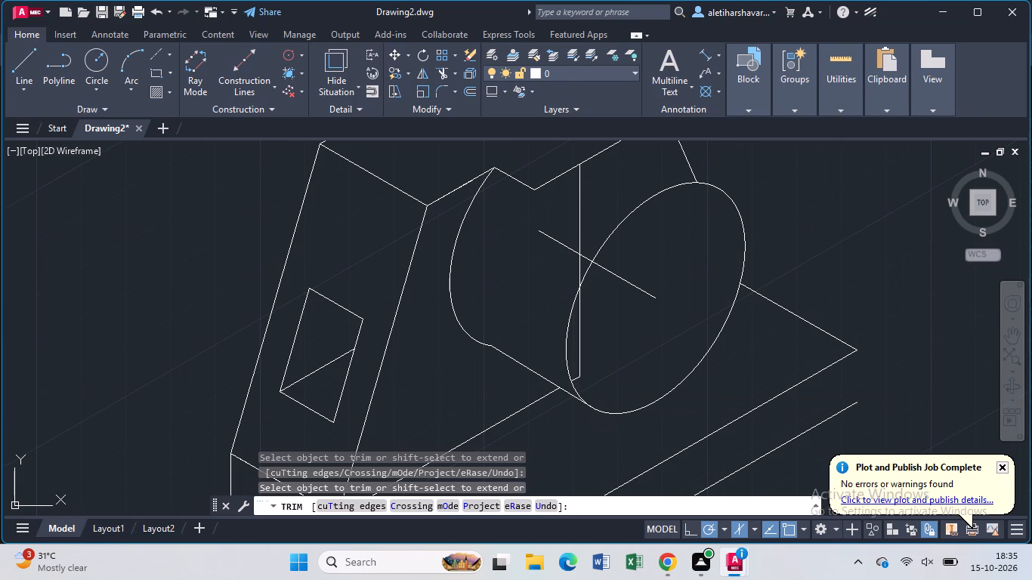
Draw the boss's lower silhouette line from the bottom of the front isocircle back to the lower curve of the rear arc.
key(l)
key(Return)
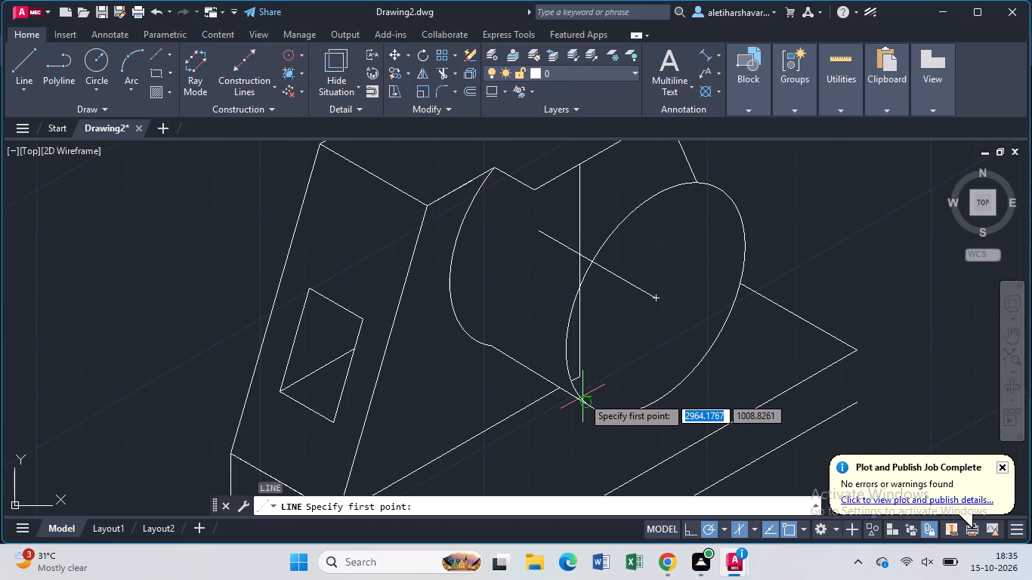
click(587, 400)
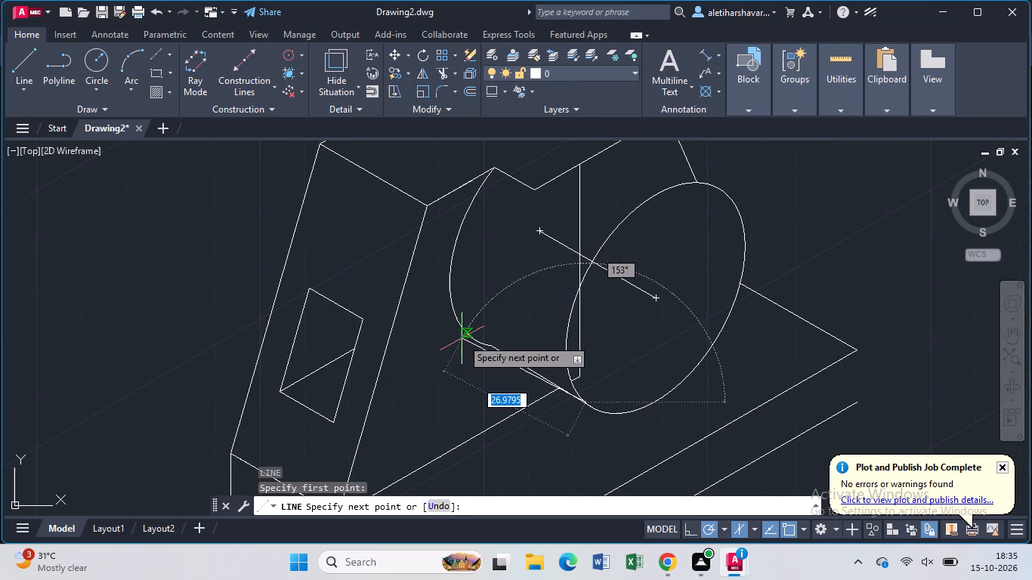
scroll(466, 335, up, 2)
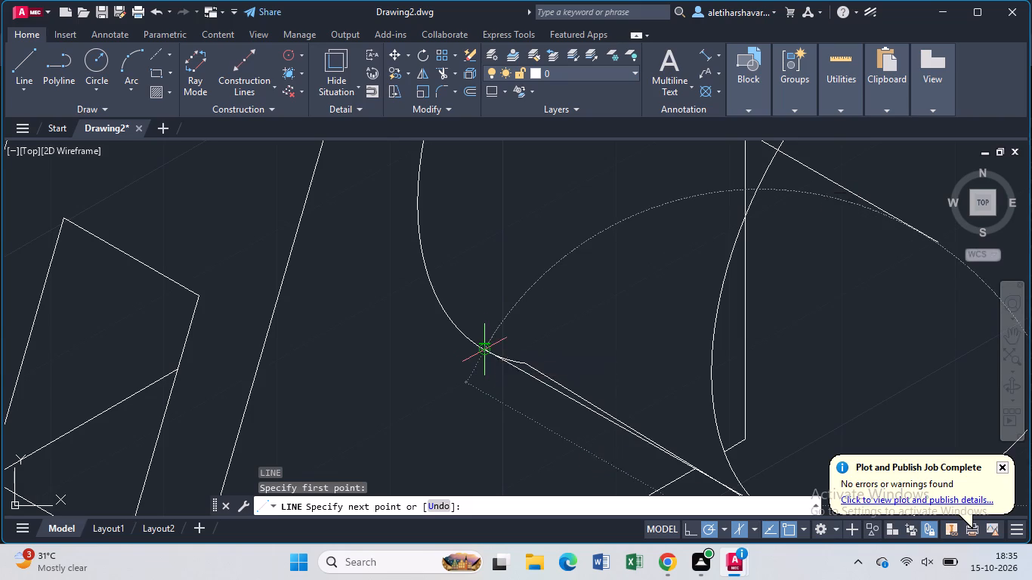
click(484, 347)
key(Escape)
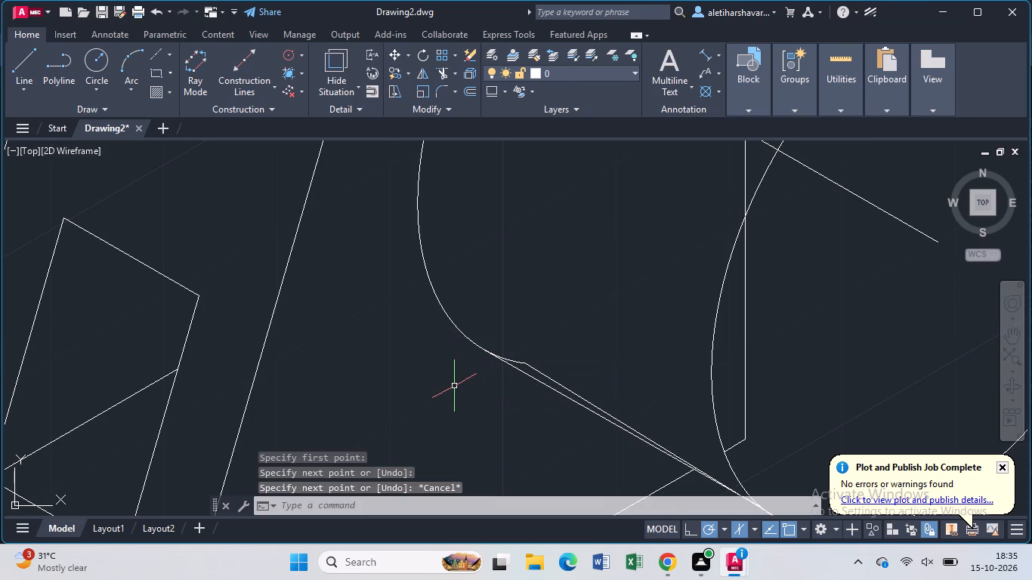
Trim away the rear arc's leftover tip and all remaining pieces of the first connecting line beside the boss's lower silhouette line.
text(tr)
key(Return)
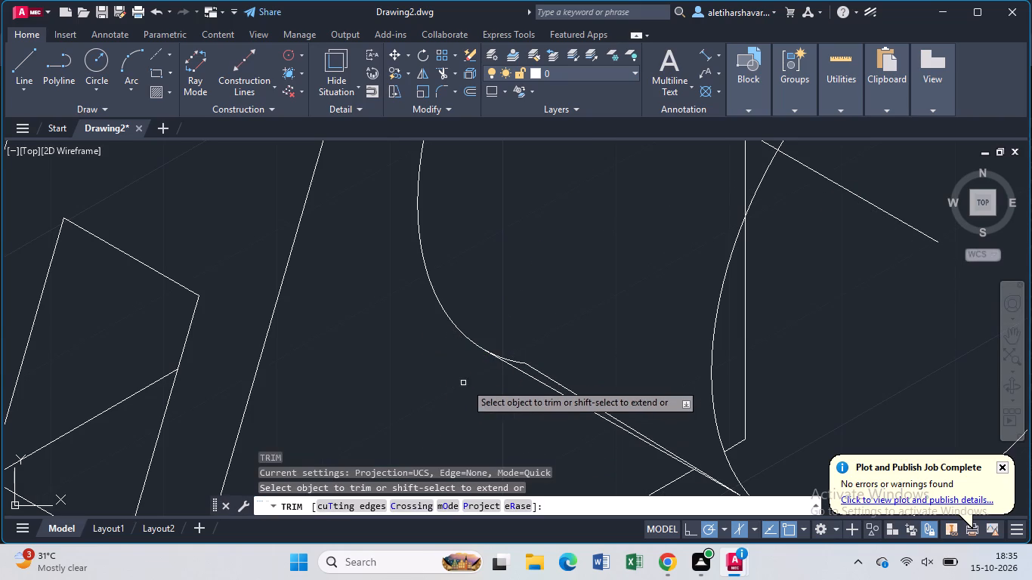
click(517, 360)
click(533, 366)
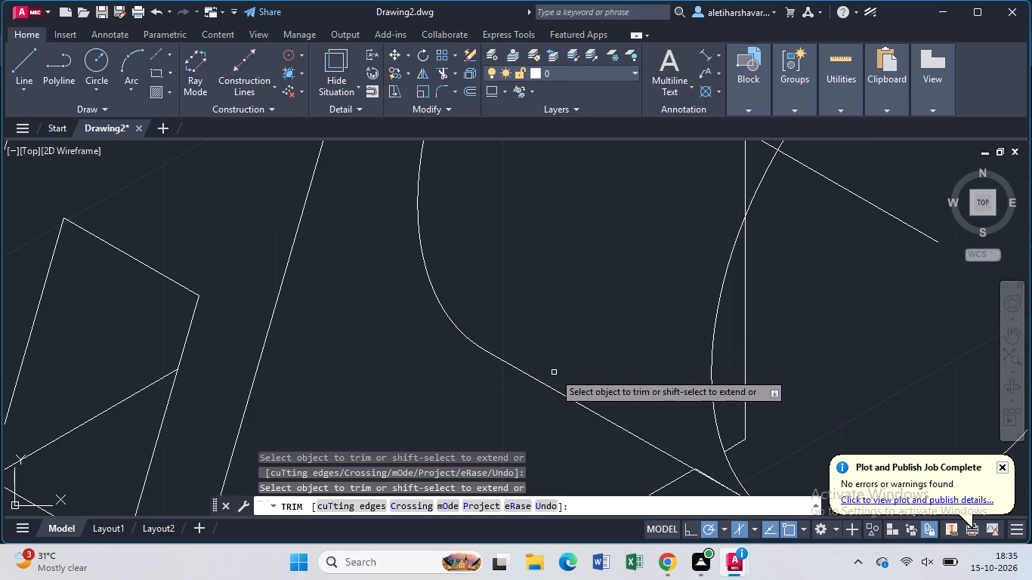
scroll(607, 389, up, 1)
scroll(650, 406, down, 2)
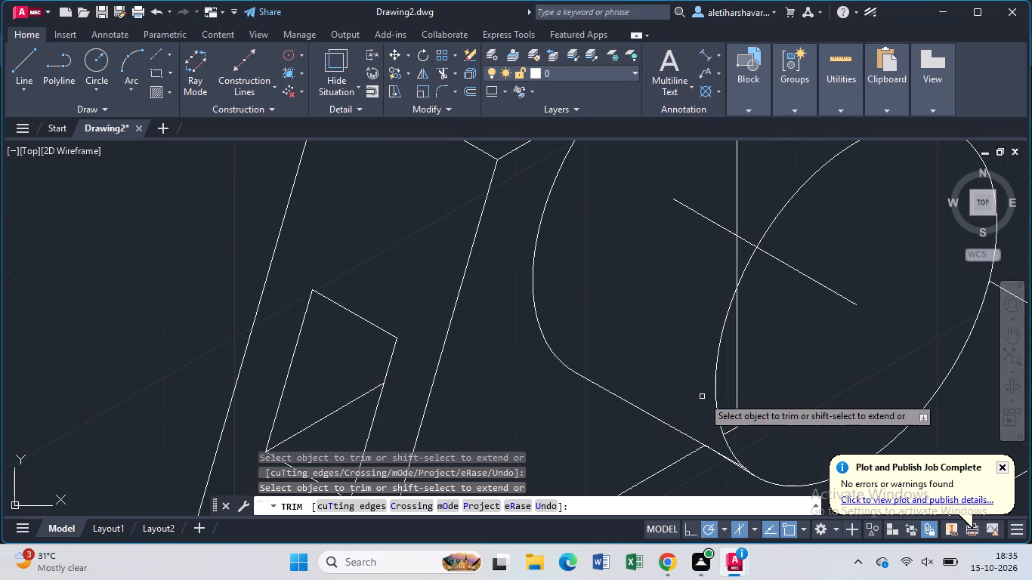
middle_drag(796, 452, 662, 372)
key(Right)
scroll(596, 375, up, 4)
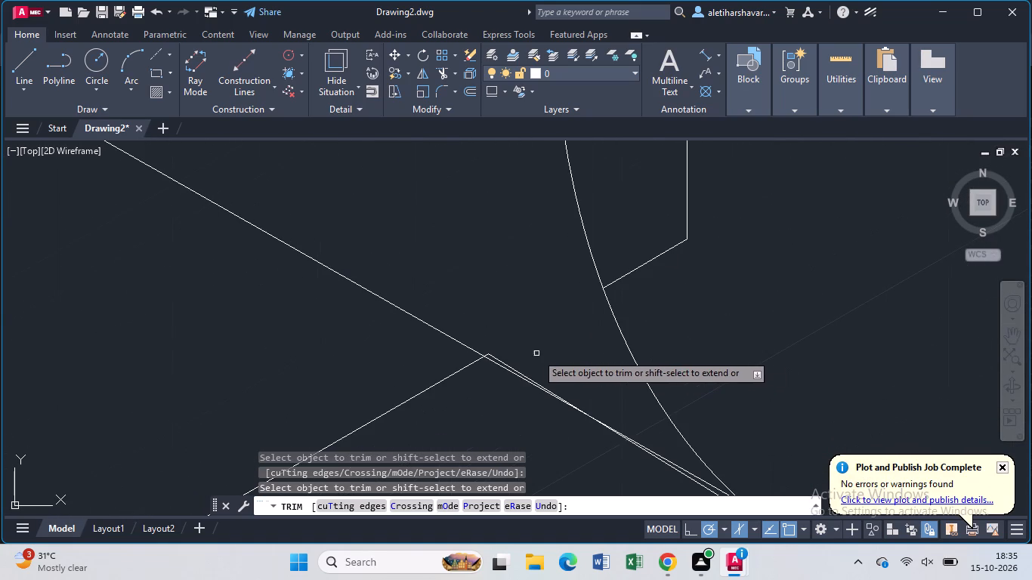
click(488, 353)
click(488, 353)
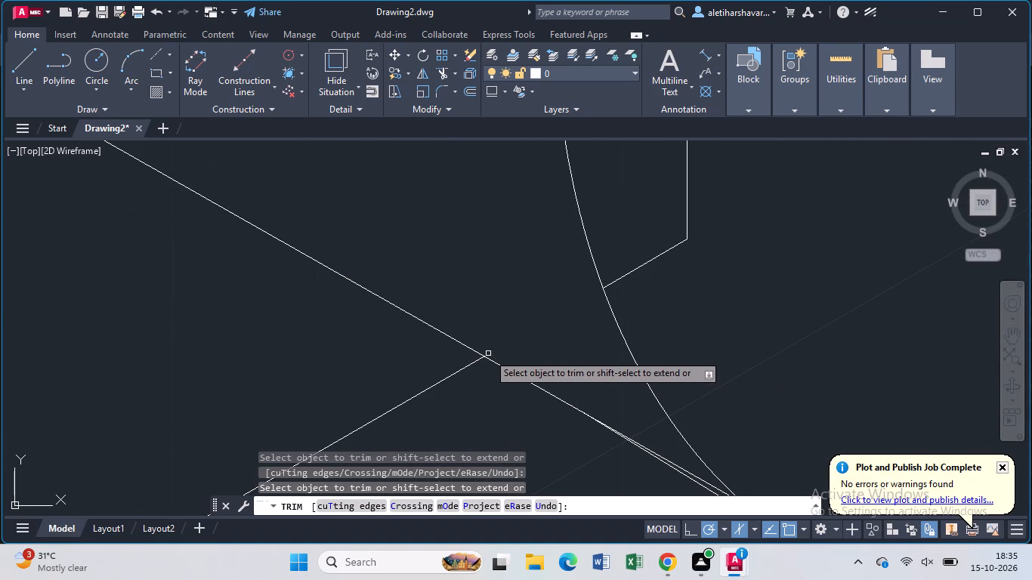
click(709, 484)
scroll(712, 484, down, 2)
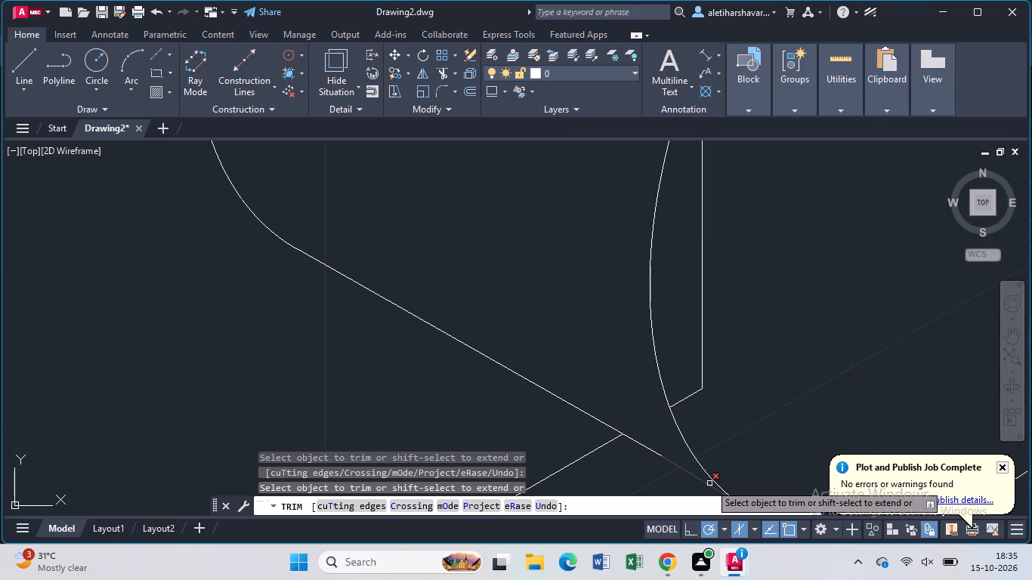
scroll(709, 483, down, 2)
middle_drag(736, 464, 524, 448)
key(Right)
key(Escape)
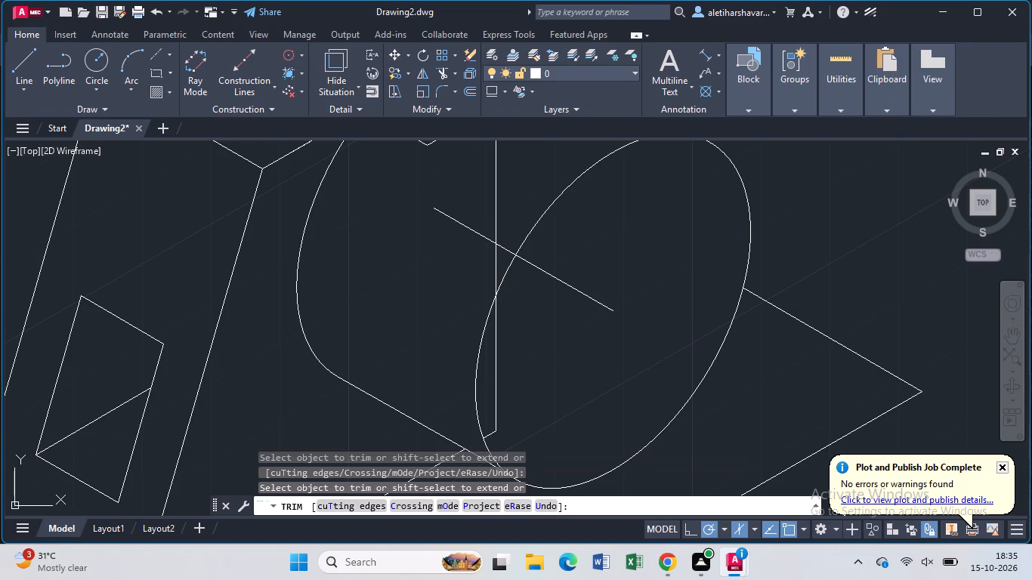
Copy the front isocircle from its centre 17 units at 150°, onto the crossing of the centre line and vertical edge.
scroll(577, 429, down, 1)
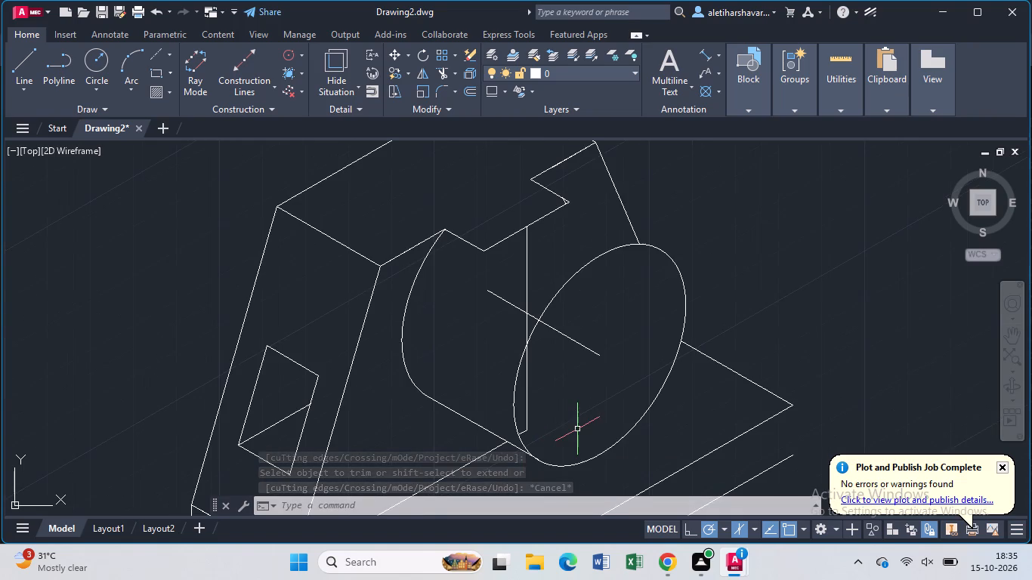
scroll(577, 430, down, 1)
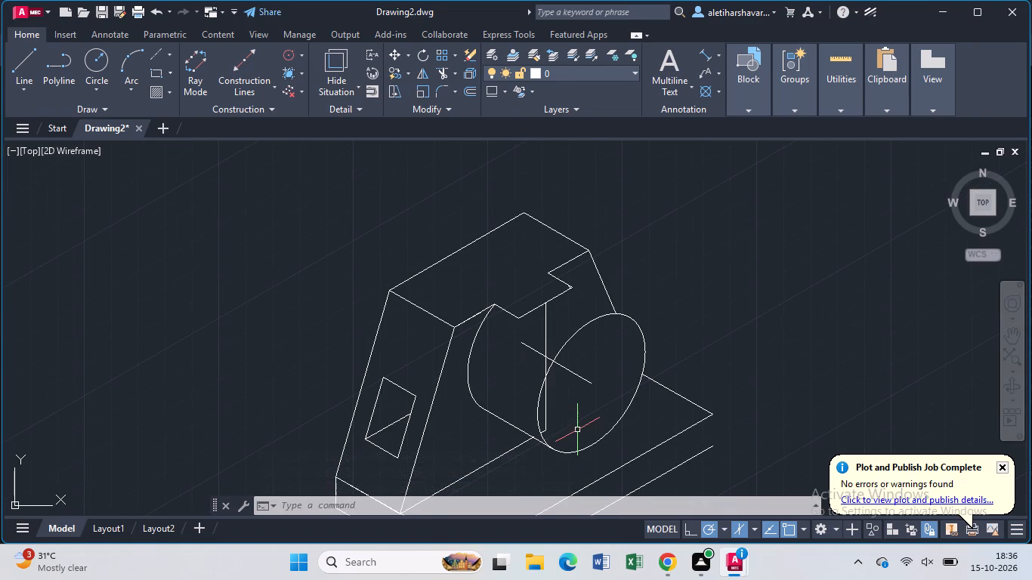
click(573, 333)
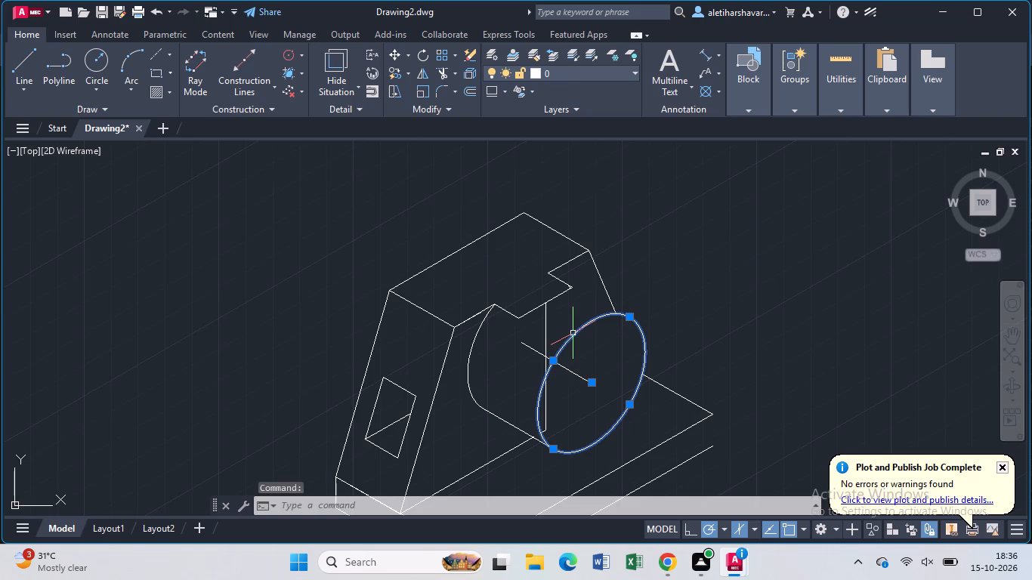
text(co)
key(Return)
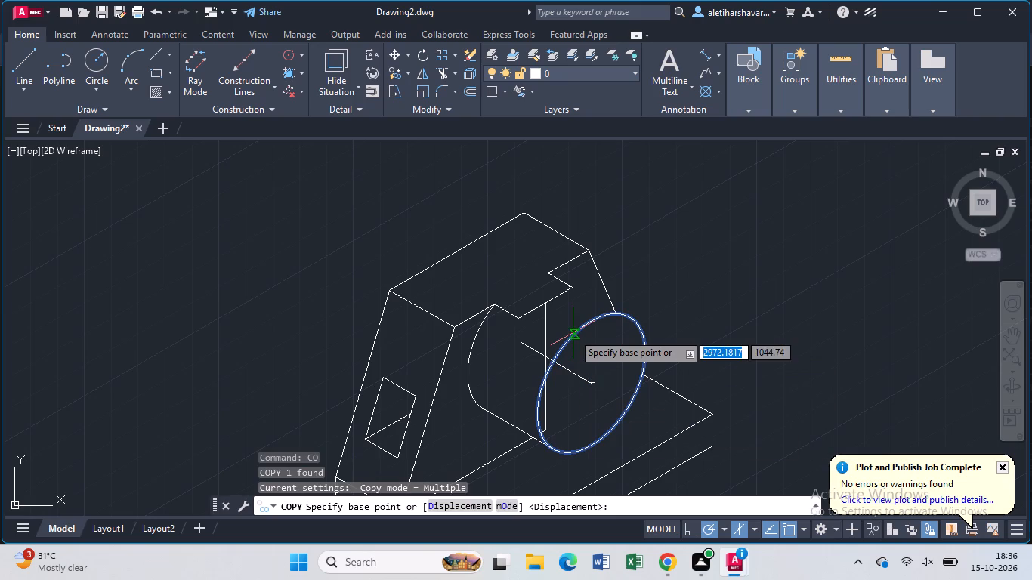
click(592, 381)
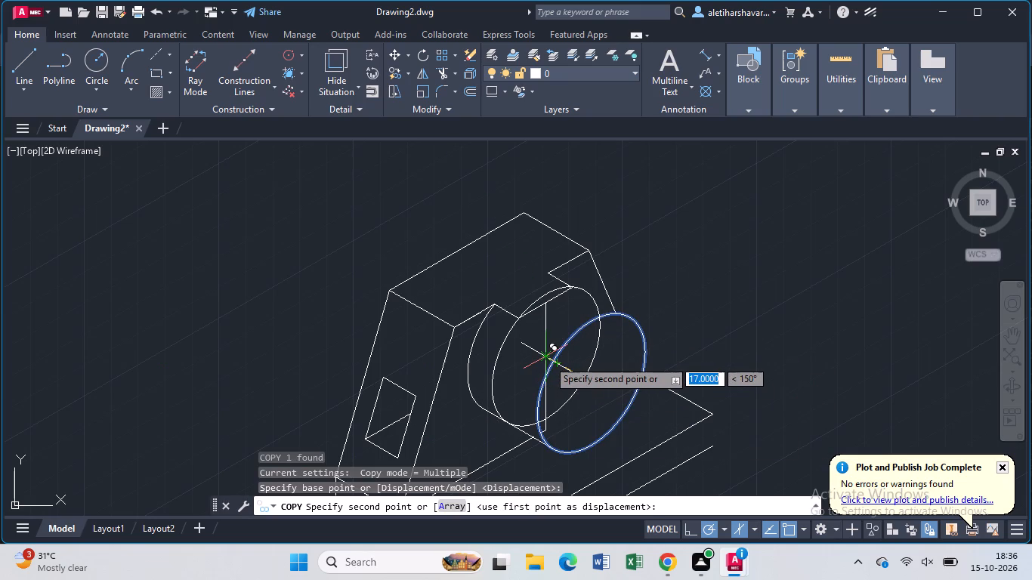
scroll(548, 359, up, 1)
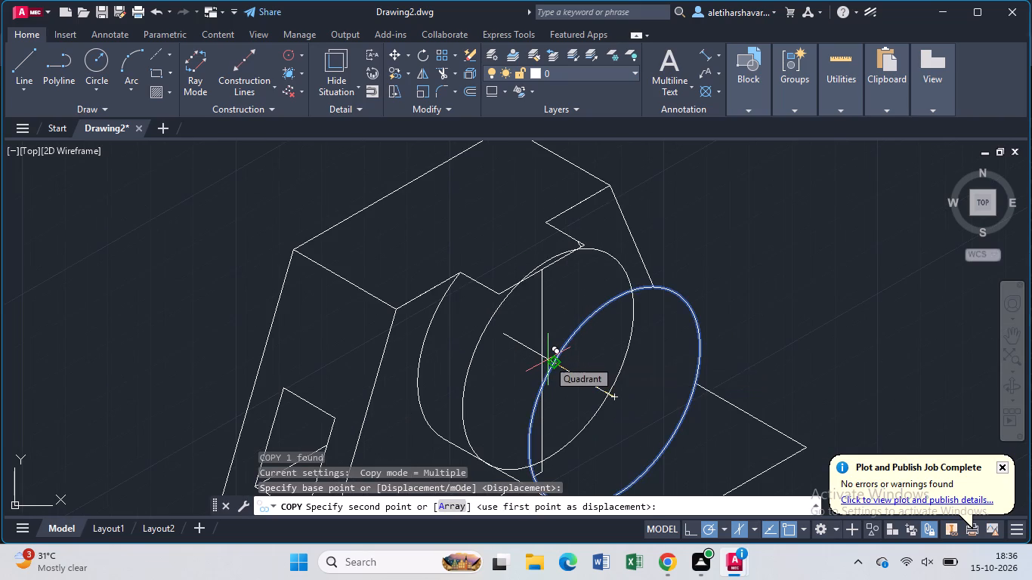
scroll(548, 359, up, 2)
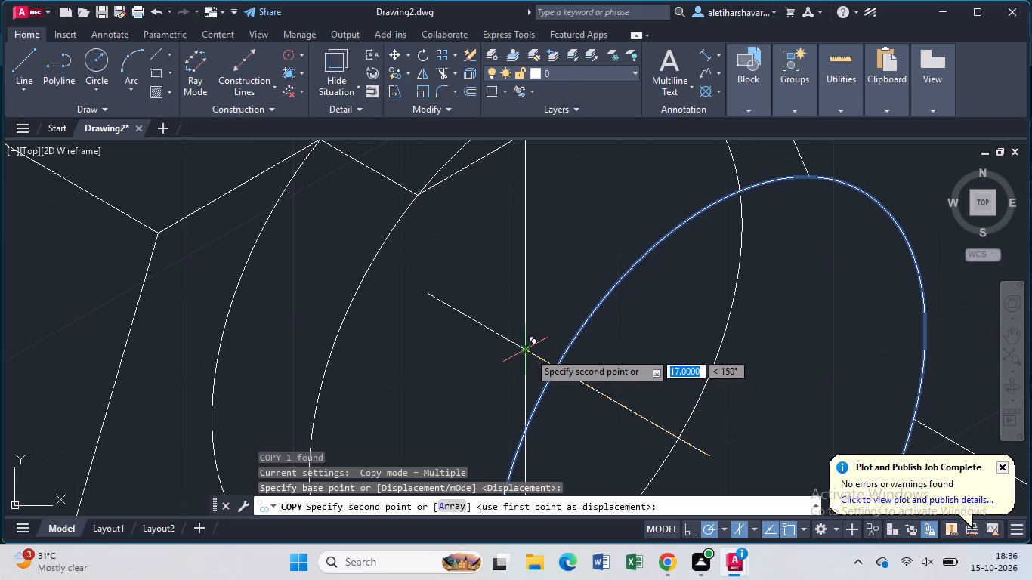
click(529, 352)
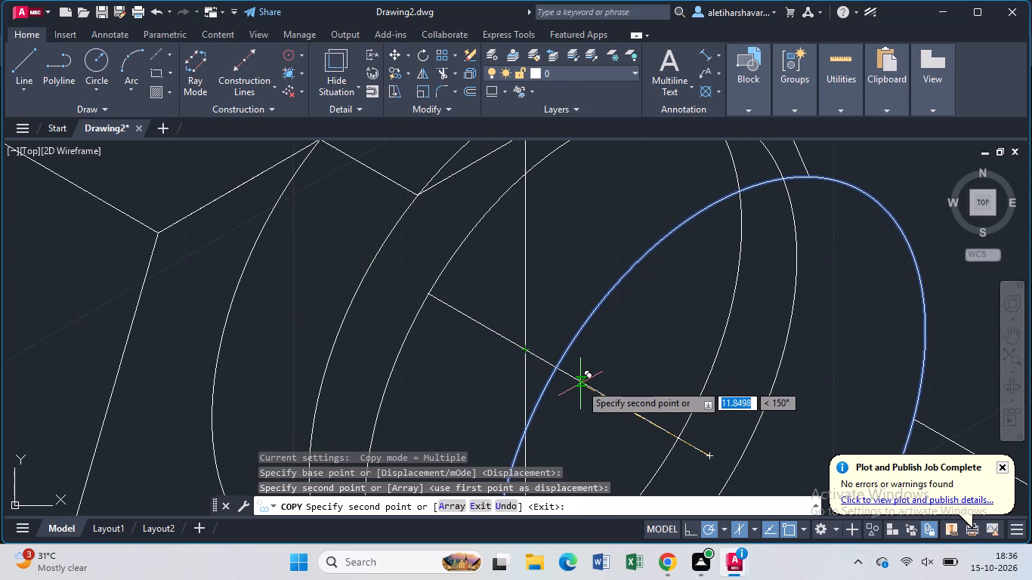
key(Escape)
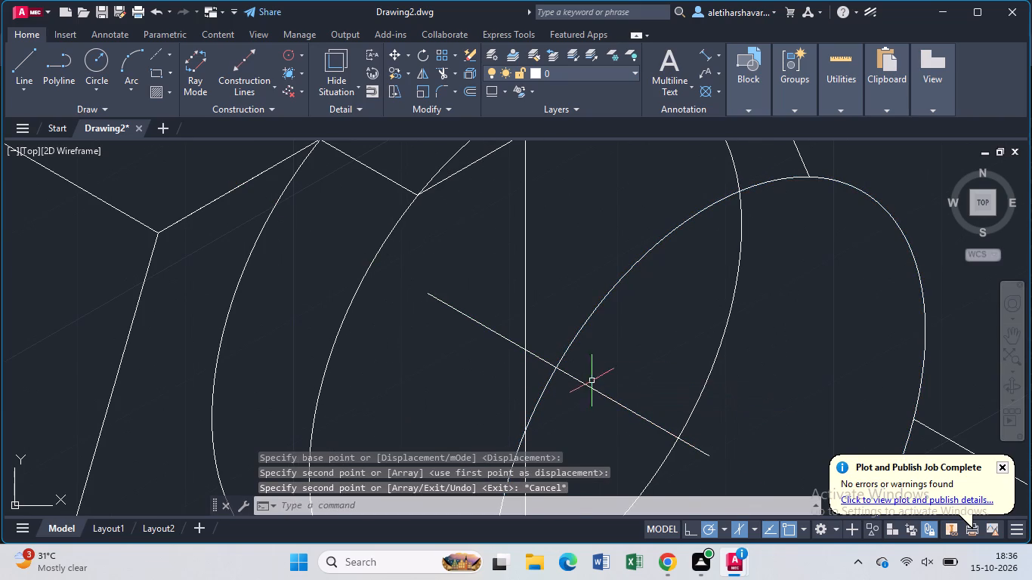
Trim the copied isocircle's near-side arc and its upper arc between the notch corner and the front isocircle.
scroll(594, 379, down, 3)
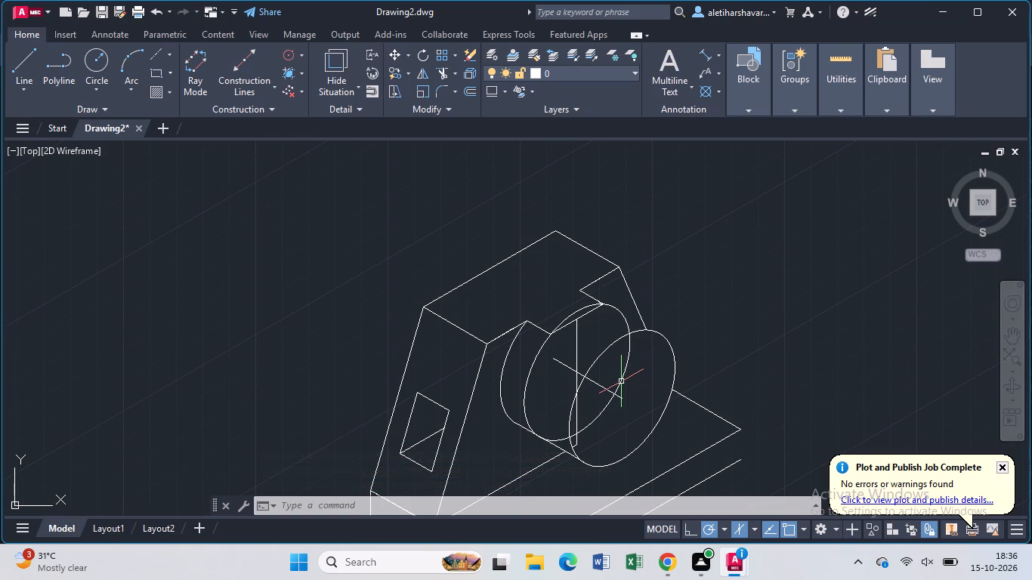
text(tr)
key(Return)
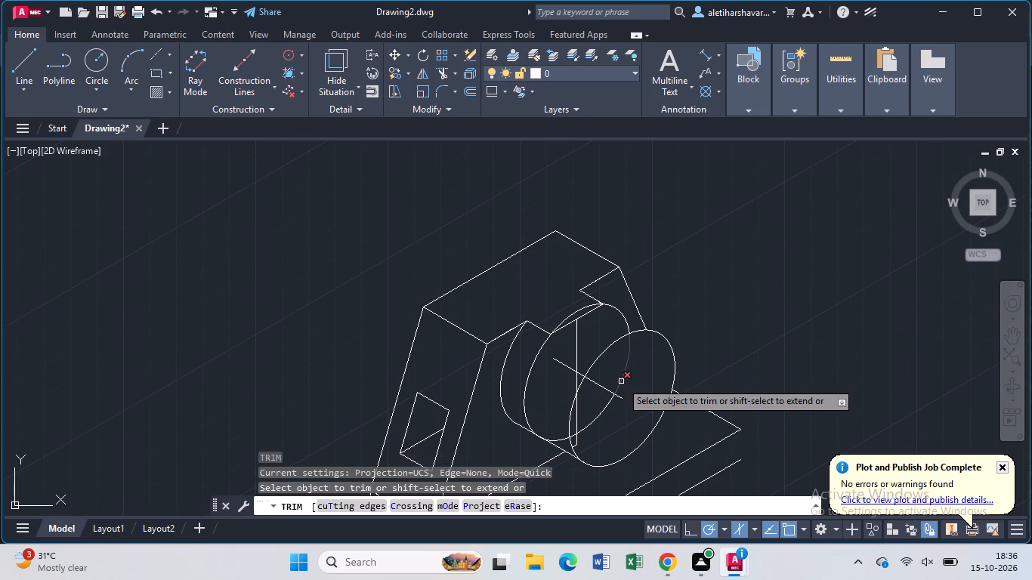
click(535, 359)
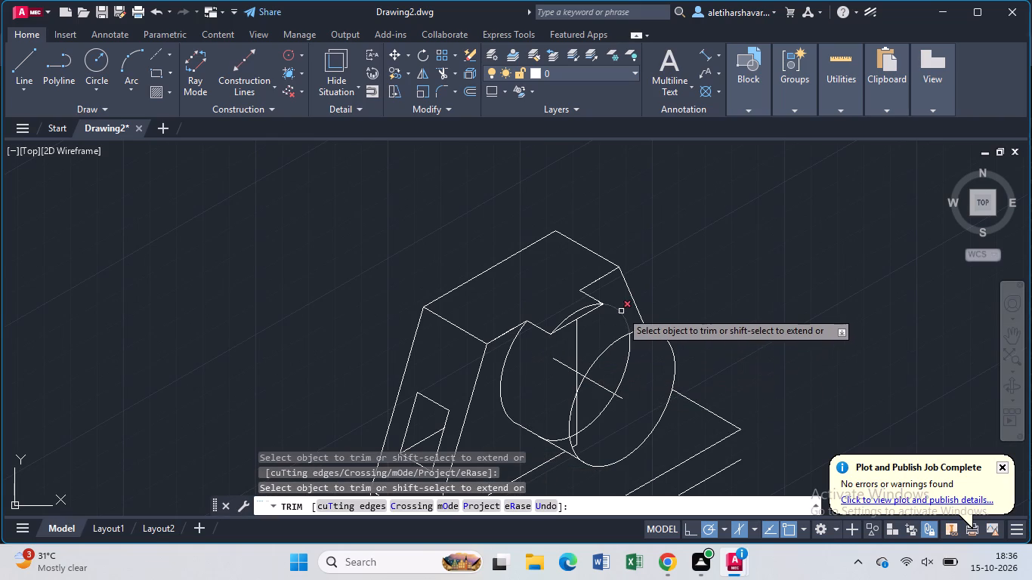
click(621, 311)
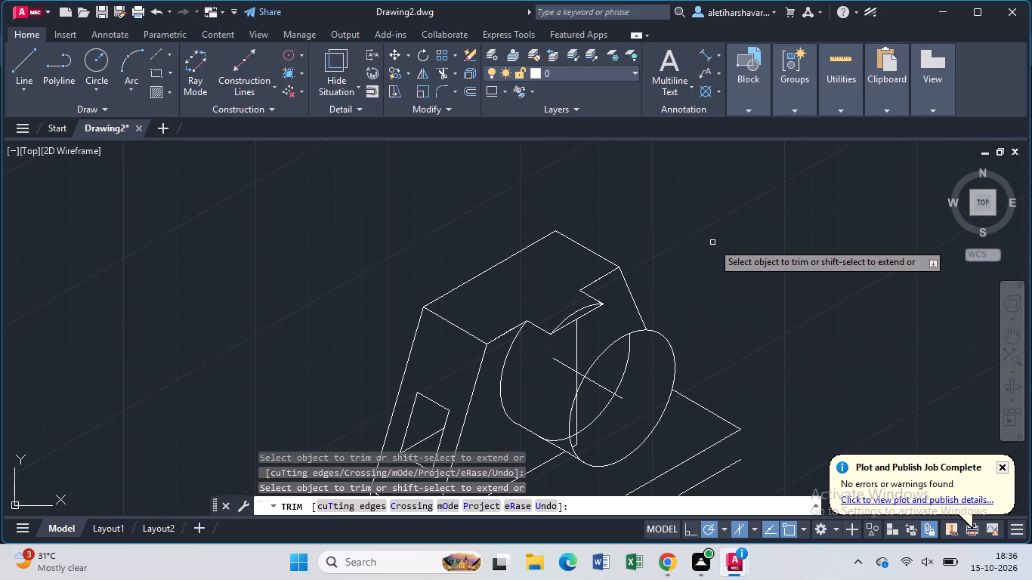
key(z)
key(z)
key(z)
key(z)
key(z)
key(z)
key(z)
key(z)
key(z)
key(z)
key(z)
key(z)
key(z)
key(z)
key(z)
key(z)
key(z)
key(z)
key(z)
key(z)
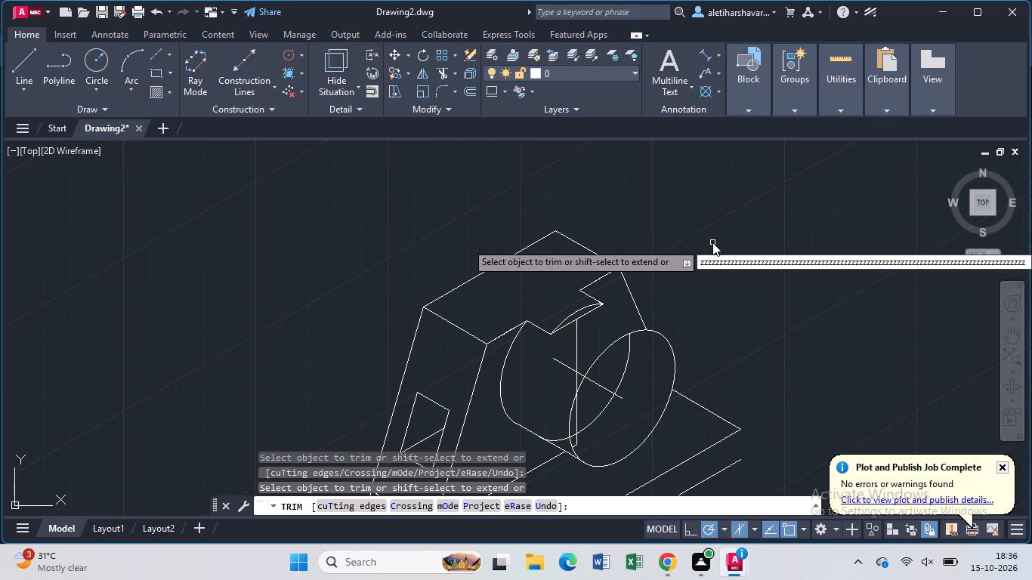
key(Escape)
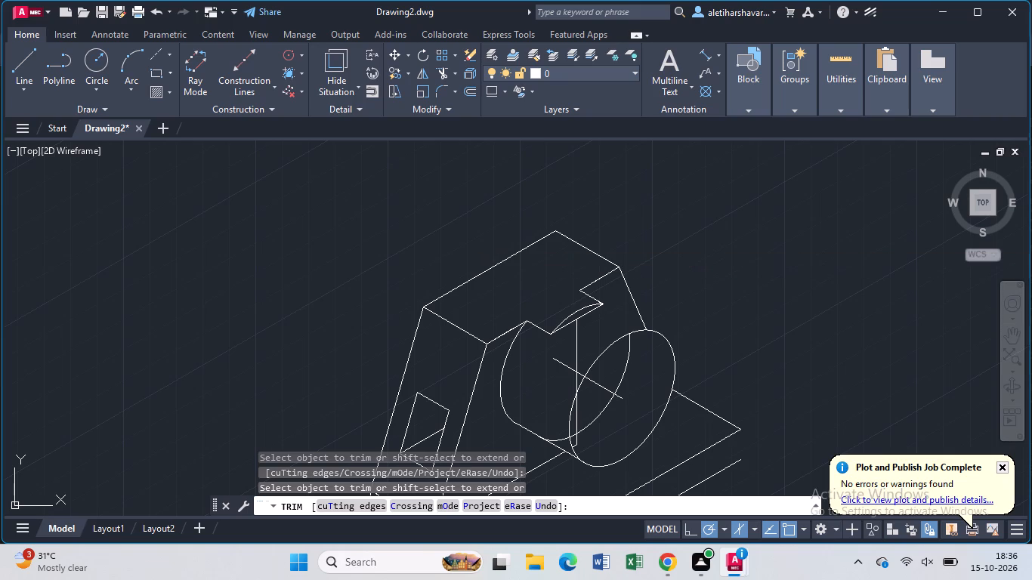
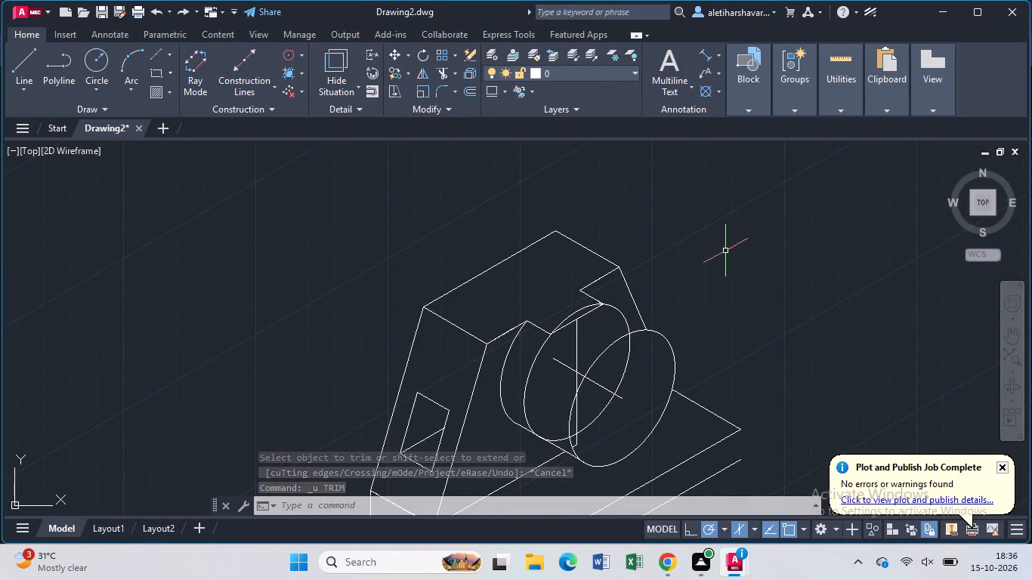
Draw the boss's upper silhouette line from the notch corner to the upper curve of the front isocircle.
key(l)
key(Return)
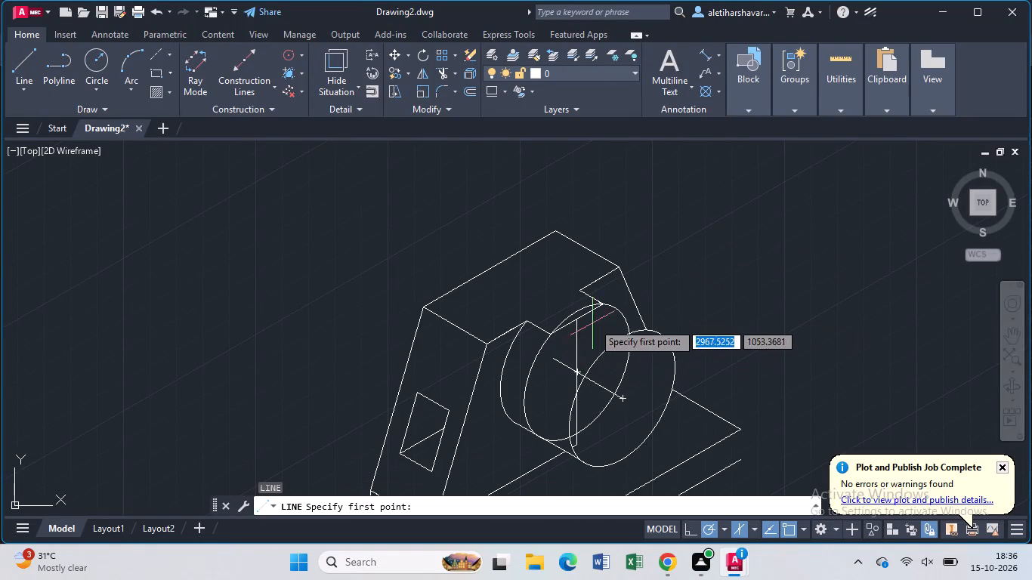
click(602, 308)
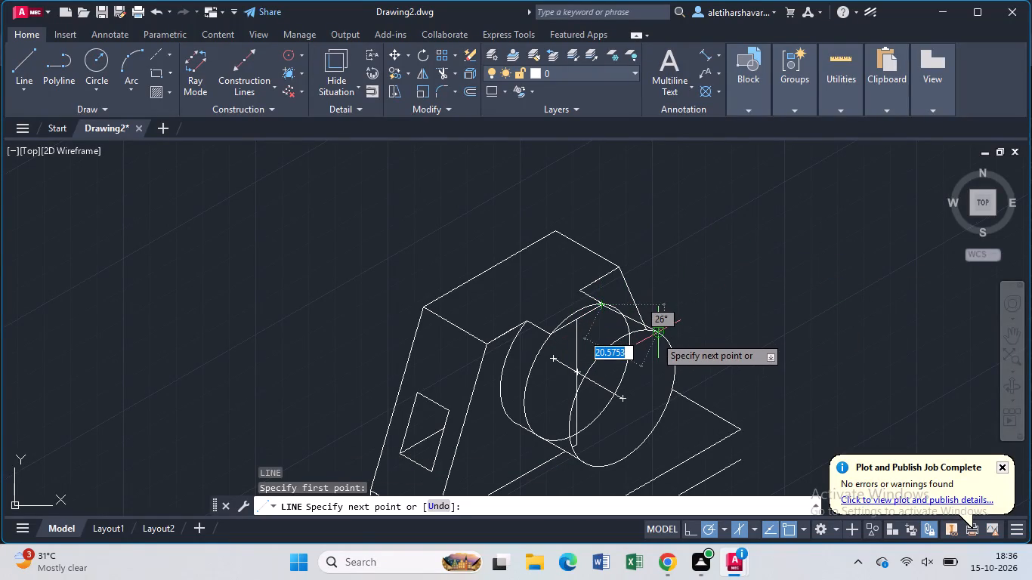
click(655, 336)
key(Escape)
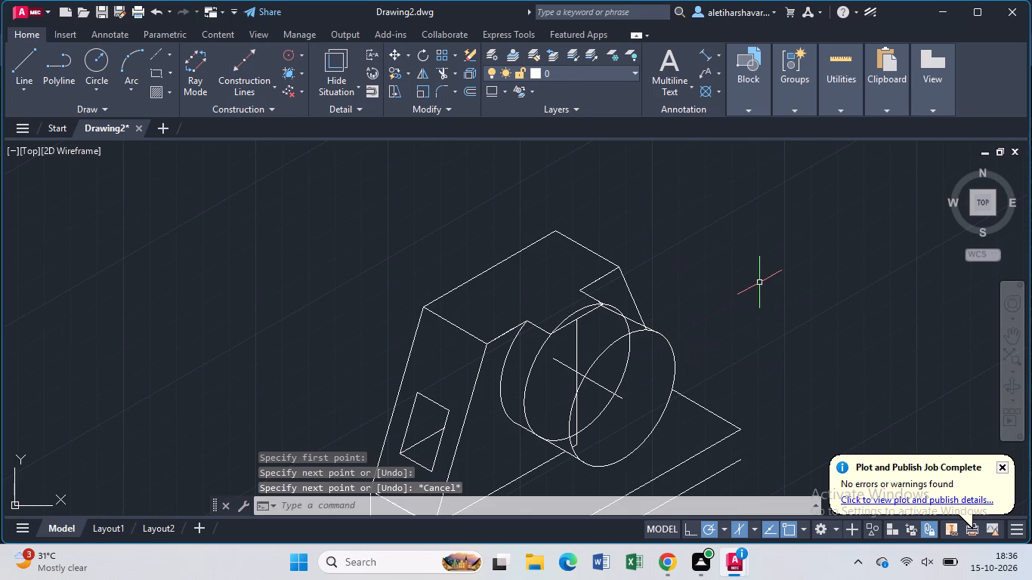
Trim the copied isocircle's far-side arc from the upper silhouette line down to the centre line.
text(tr)
key(Return)
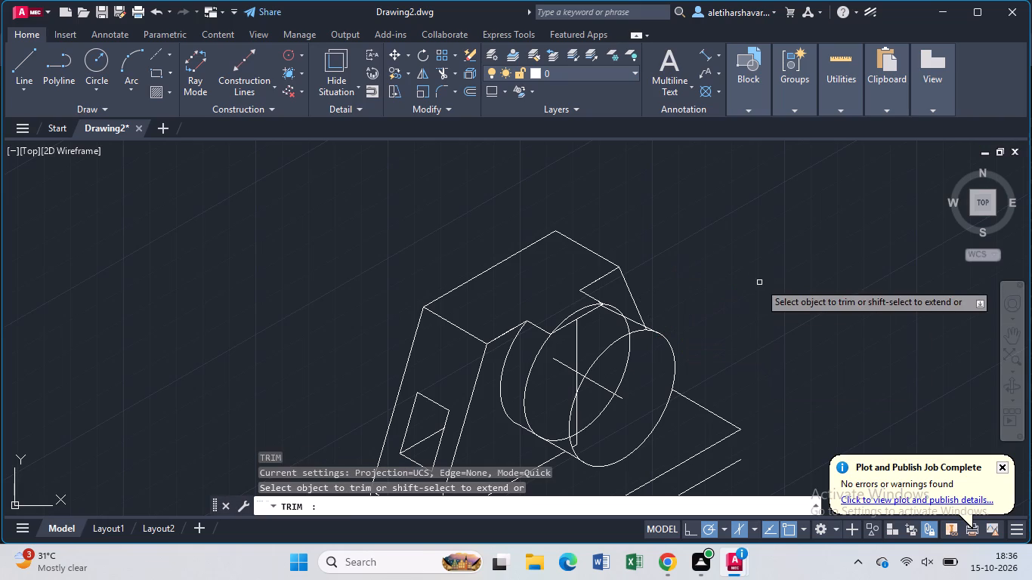
click(629, 368)
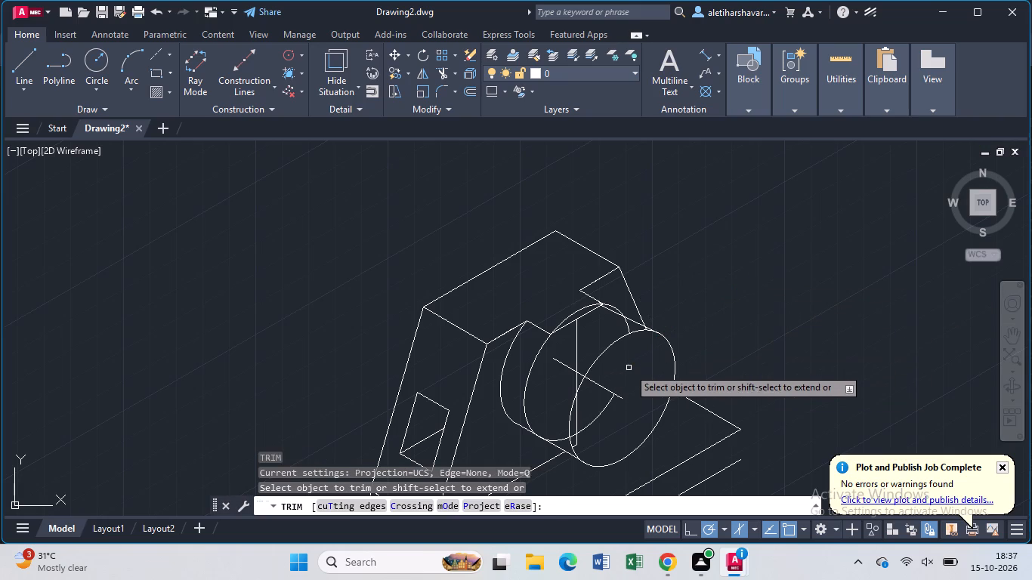
click(627, 325)
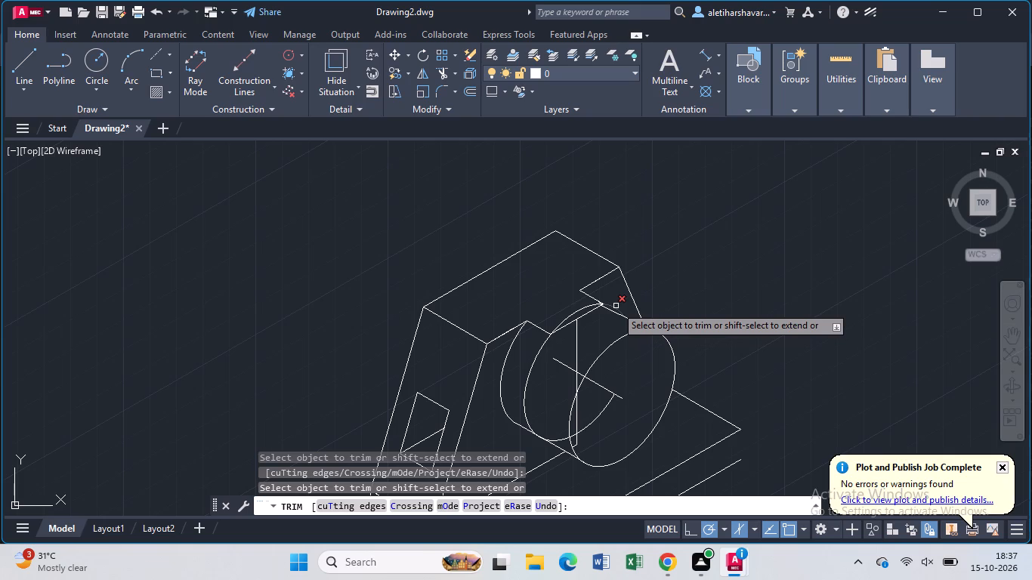
Trim away the upper silhouette line between the notch corner and the upright's sloped edge, plus the short stubs at the corner.
scroll(616, 306, up, 2)
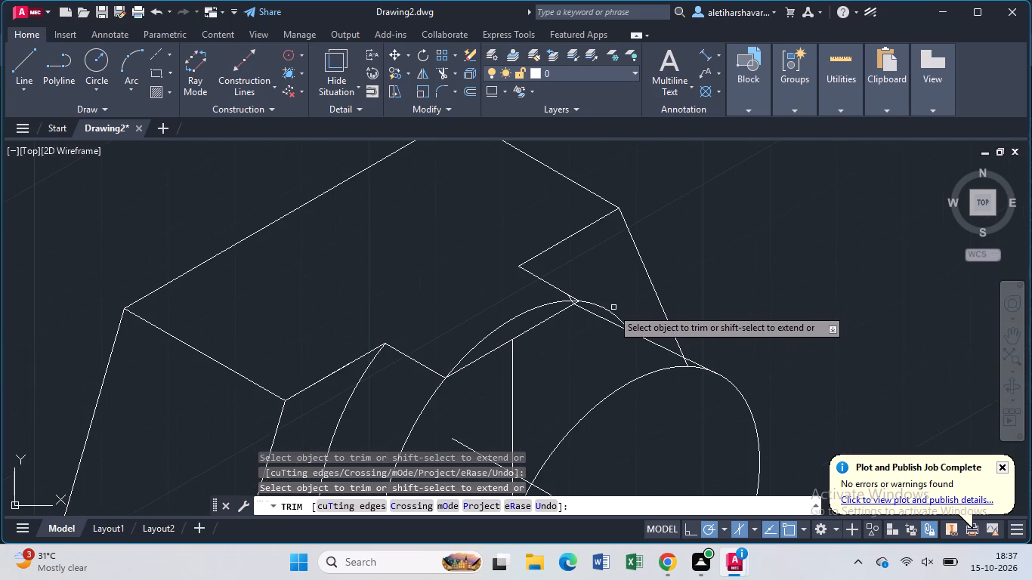
click(601, 315)
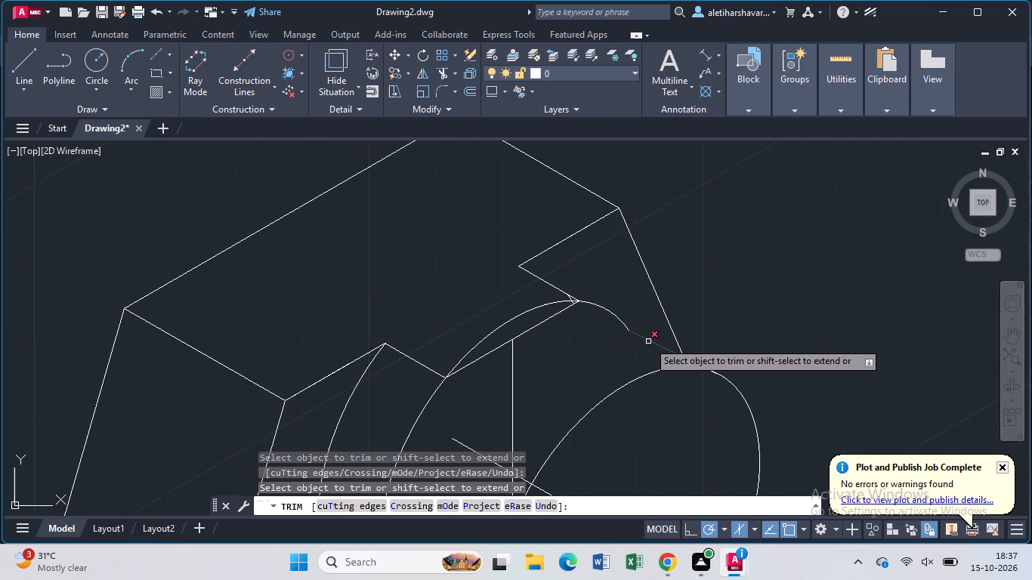
click(649, 341)
scroll(574, 294, up, 2)
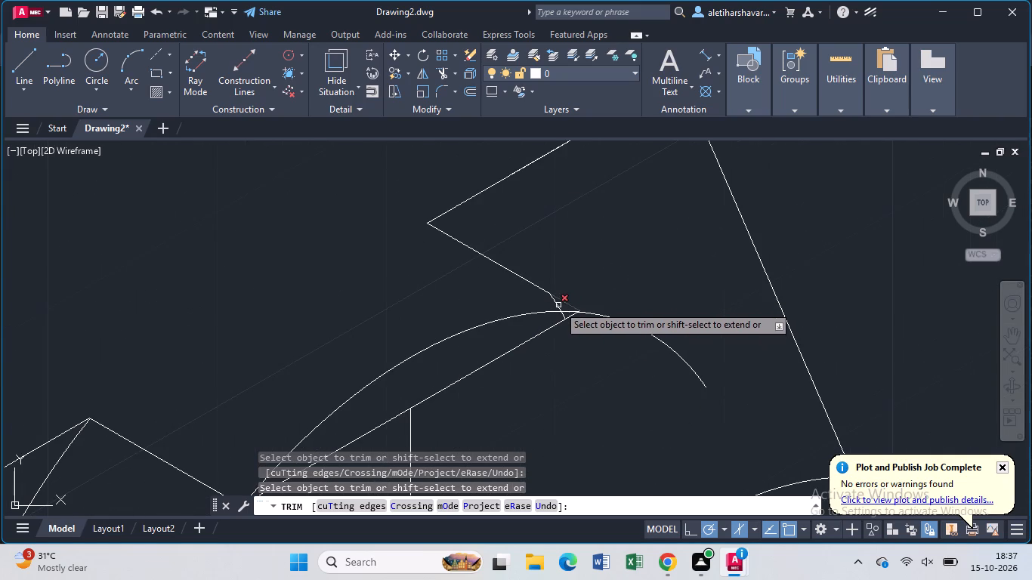
click(558, 306)
click(561, 316)
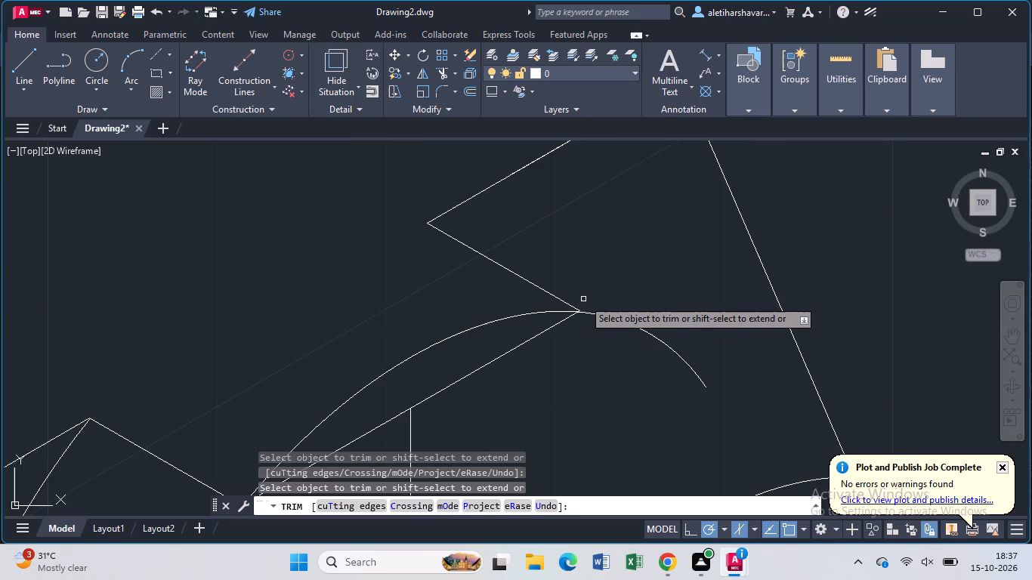
scroll(583, 299, down, 2)
key(Escape)
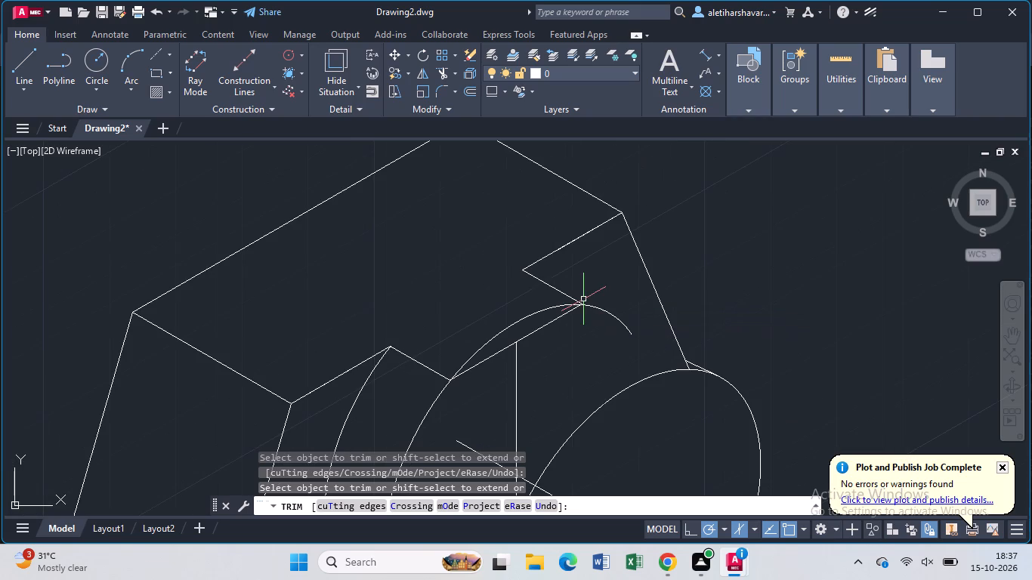
Redraw the boss's upper silhouette line from the notch corner tip to the upper curve of the front isocircle.
key(l)
key(Return)
scroll(583, 299, up, 2)
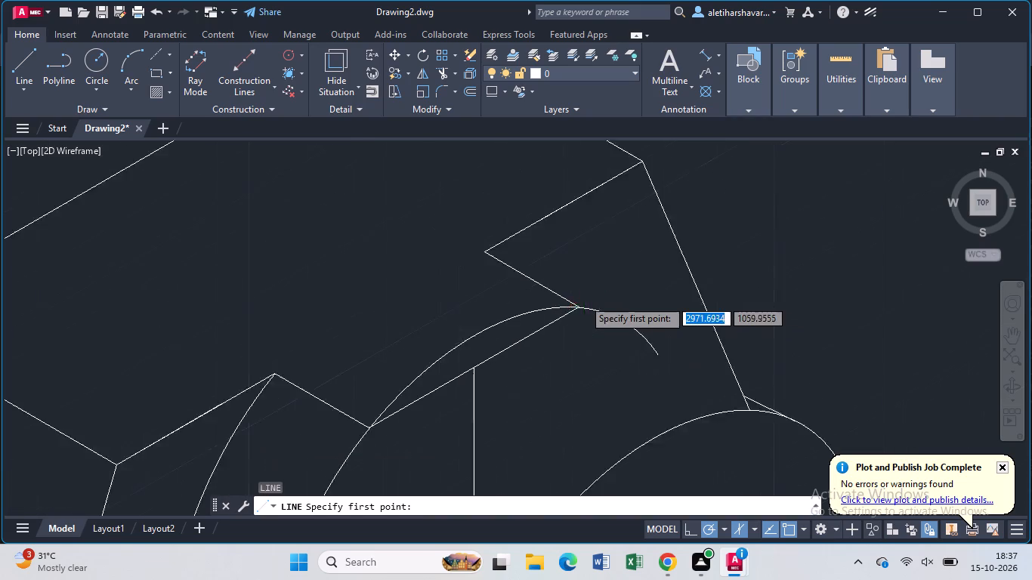
click(570, 308)
scroll(605, 343, down, 1)
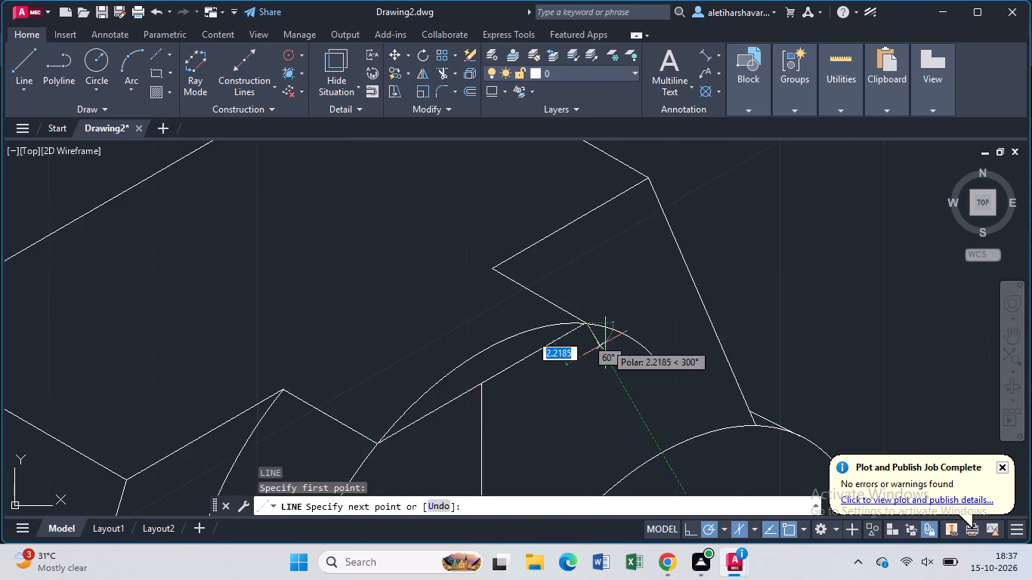
scroll(605, 343, down, 1)
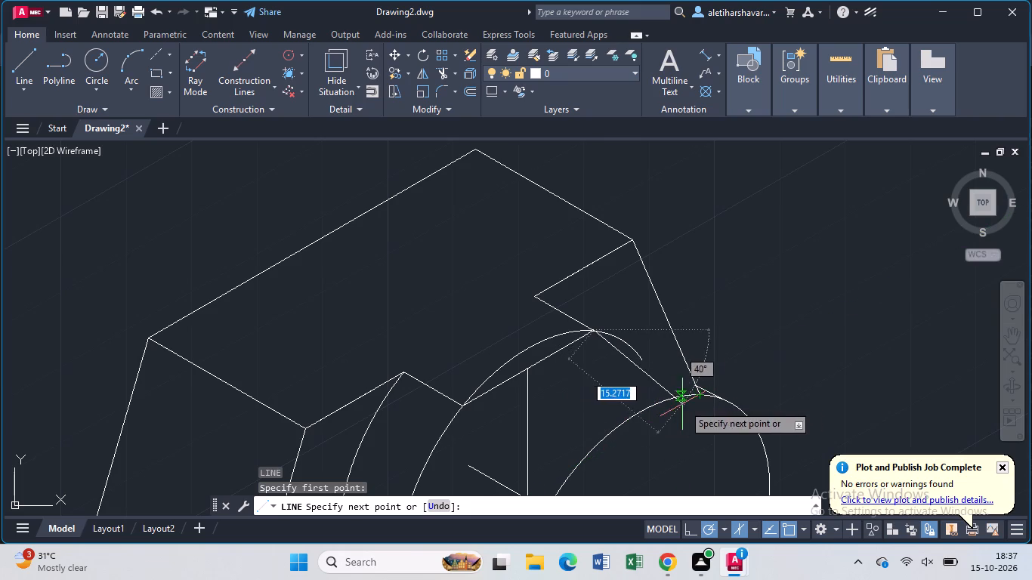
scroll(709, 397, up, 3)
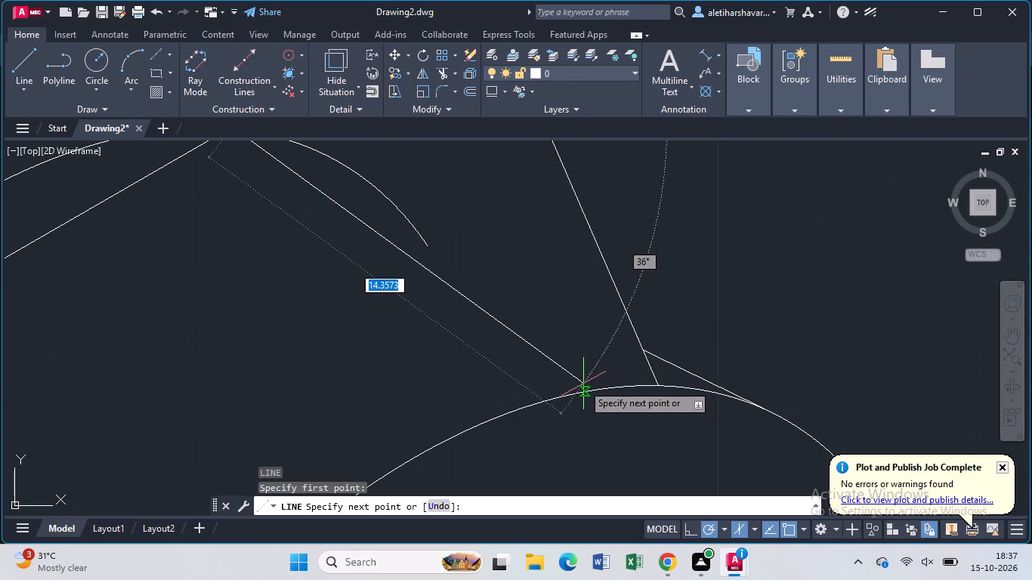
scroll(582, 384, down, 3)
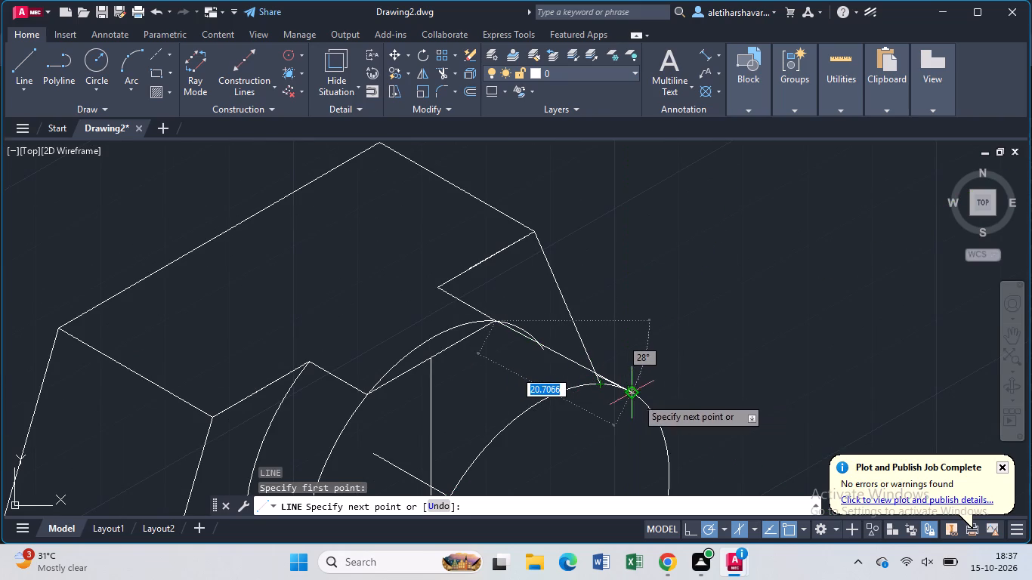
scroll(644, 397, up, 1)
scroll(644, 397, down, 1)
click(624, 387)
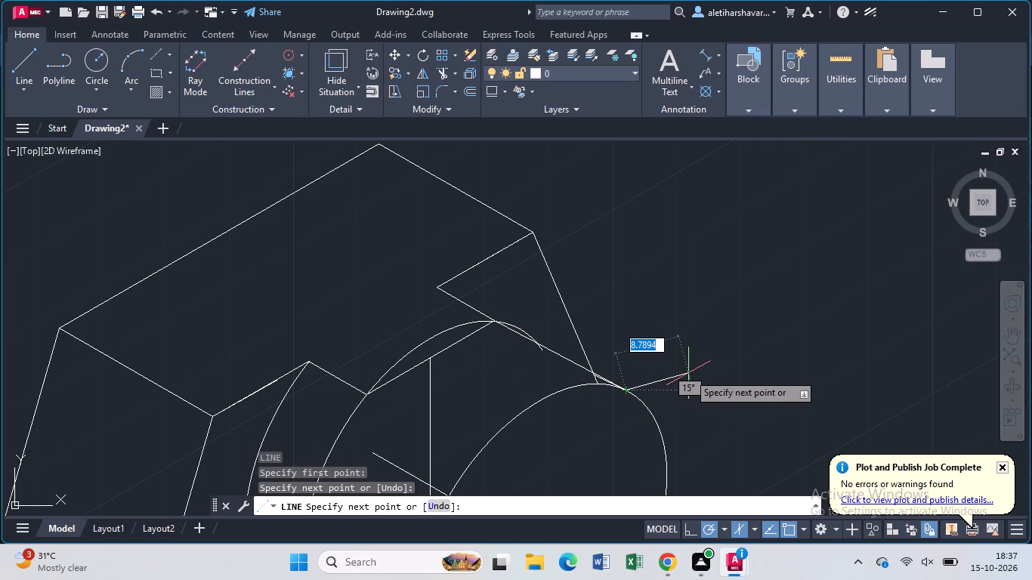
key(Escape)
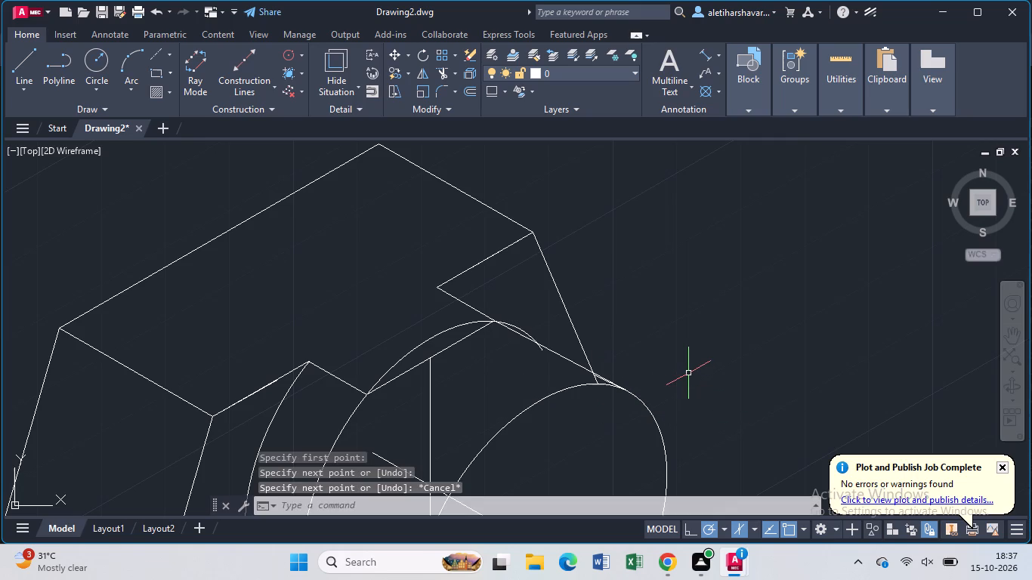
Trim the first silhouette line's leftover piece, the sloped edge's overhang and the copied isocircle's tip beside the new upper silhouette line.
text(tr)
key(Return)
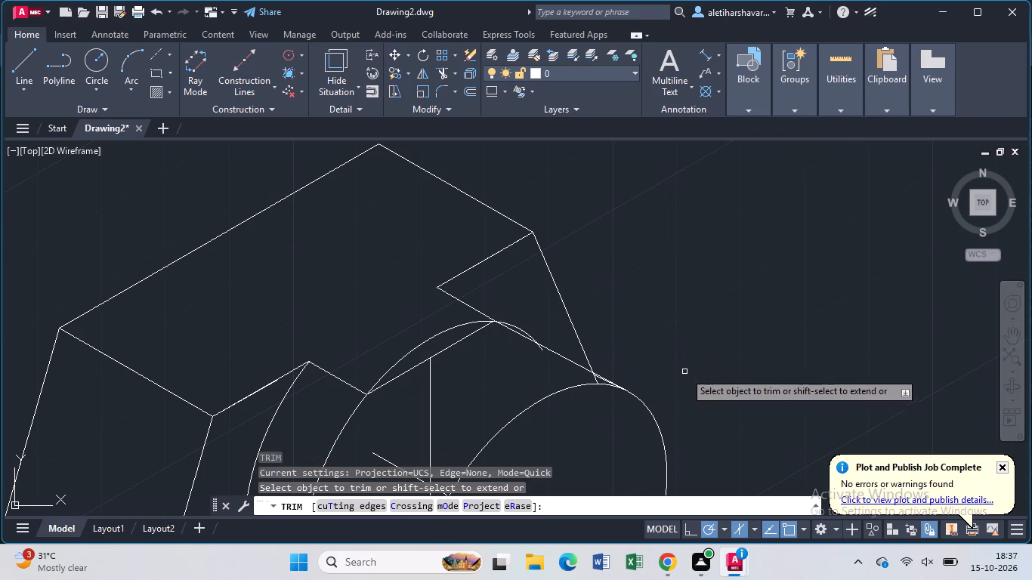
scroll(684, 371, up, 3)
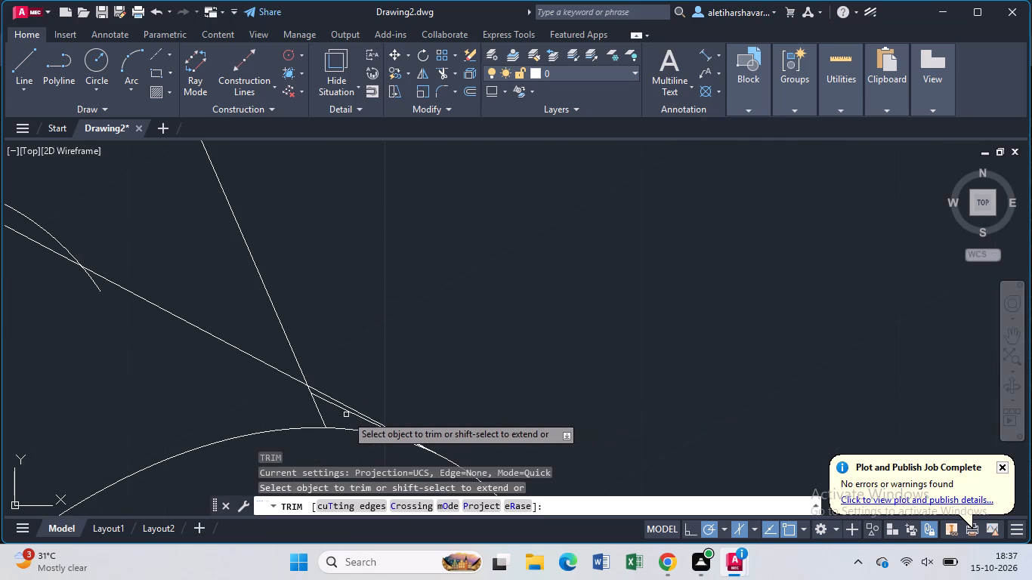
click(351, 415)
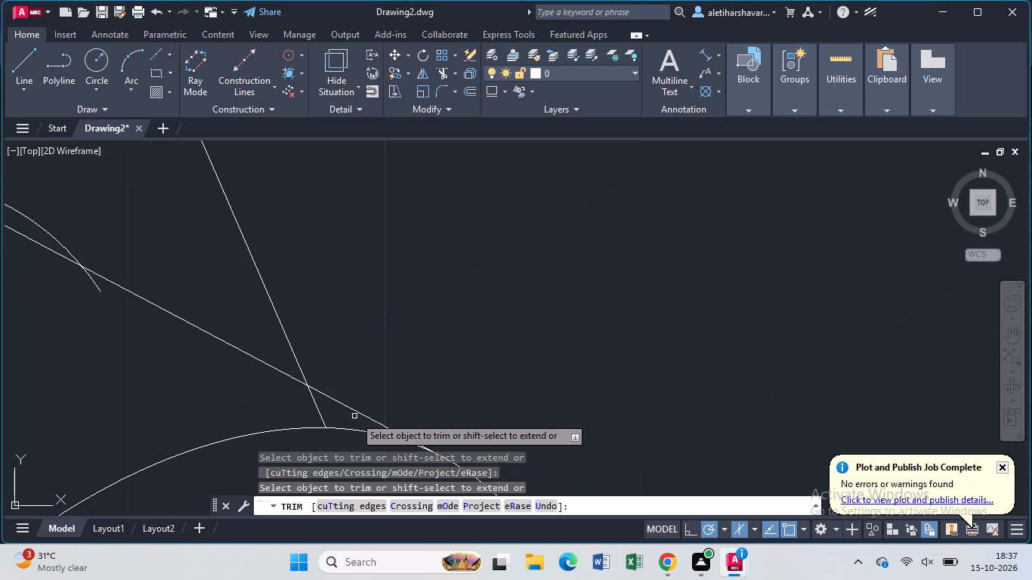
click(317, 412)
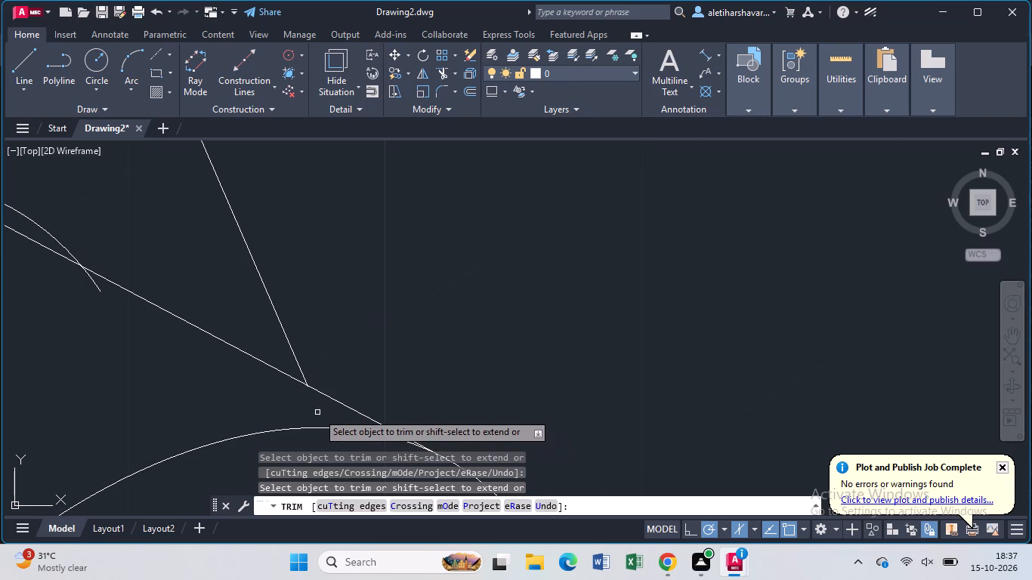
scroll(366, 387, down, 3)
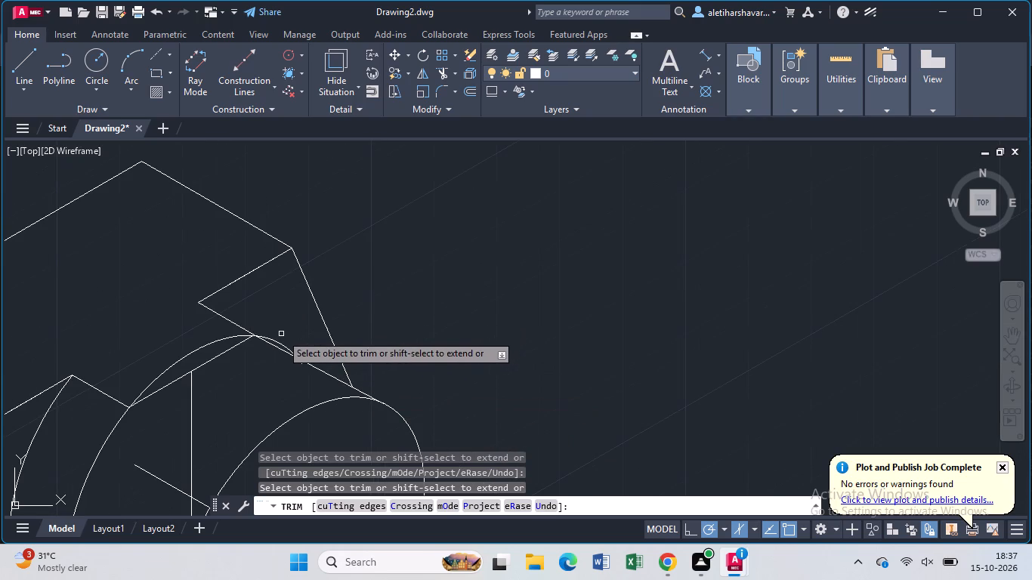
click(280, 341)
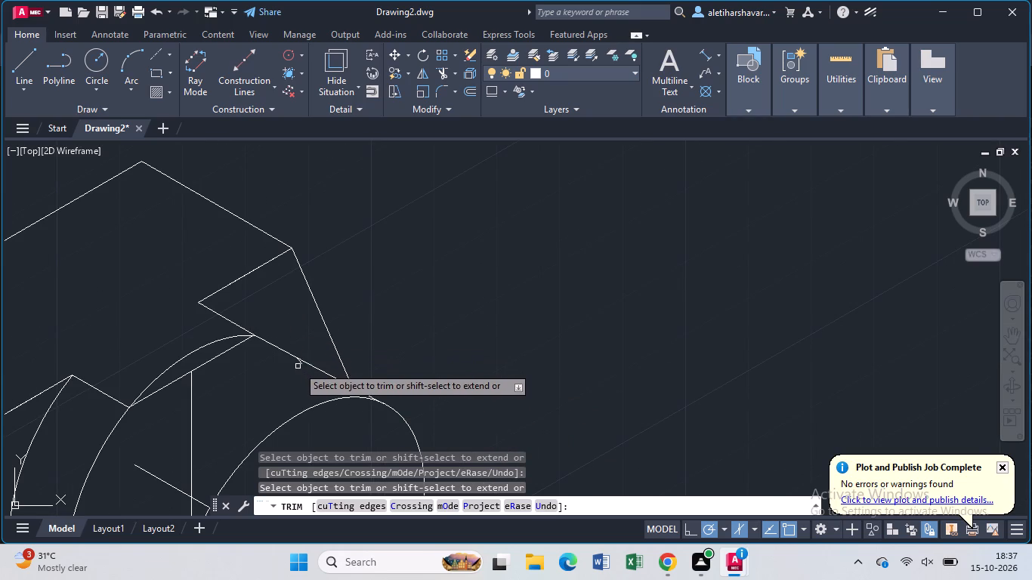
click(300, 366)
Trim the copied isocircle's near-side arc below the notch and its lower arc up to the front isocircle.
scroll(300, 366, down, 1)
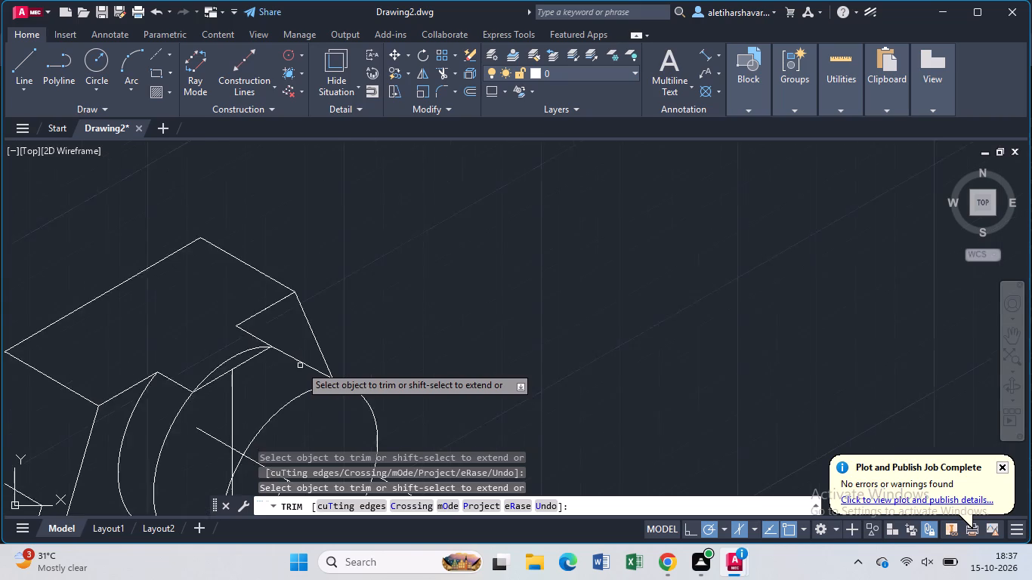
scroll(300, 366, down, 1)
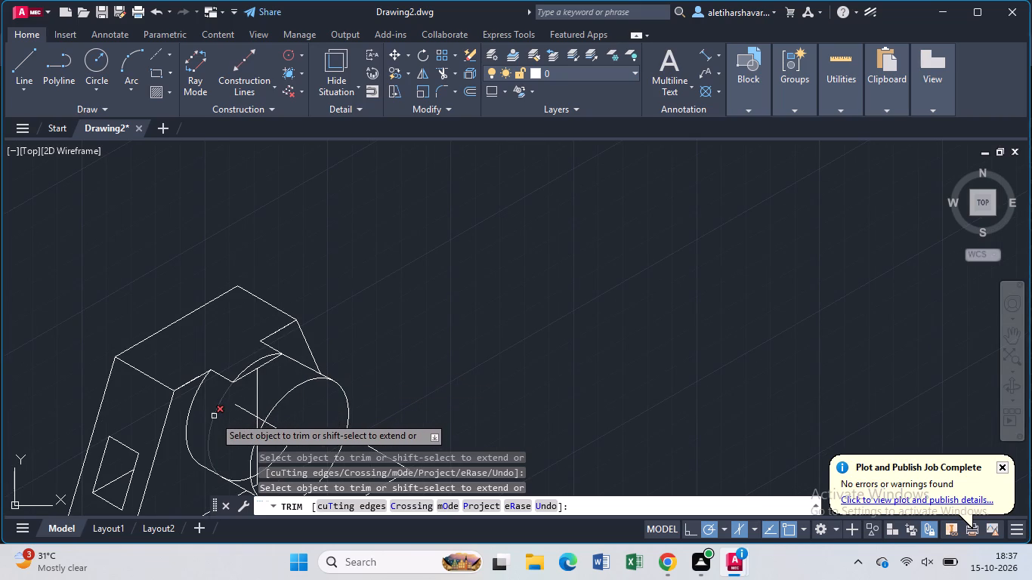
click(213, 416)
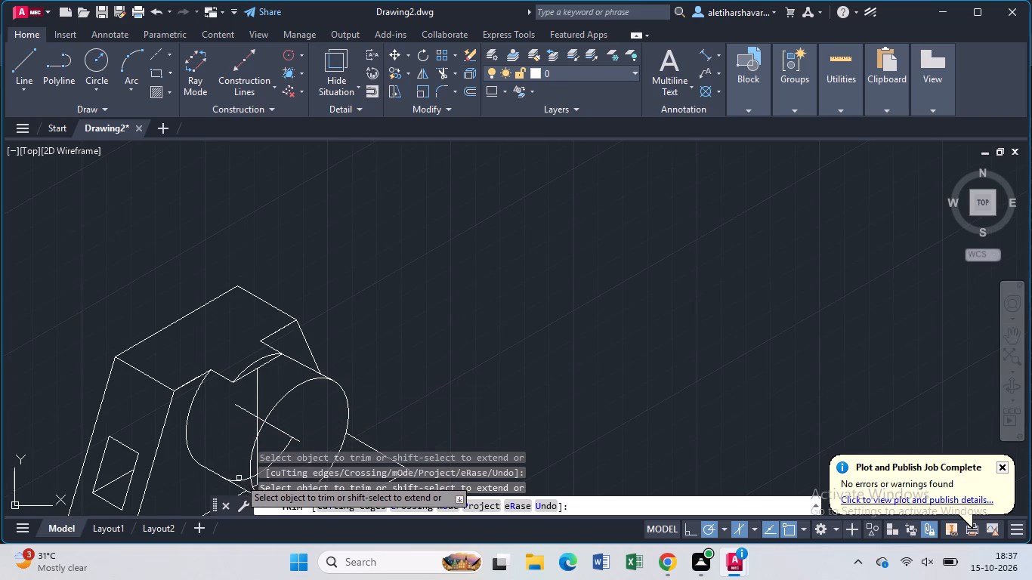
click(239, 479)
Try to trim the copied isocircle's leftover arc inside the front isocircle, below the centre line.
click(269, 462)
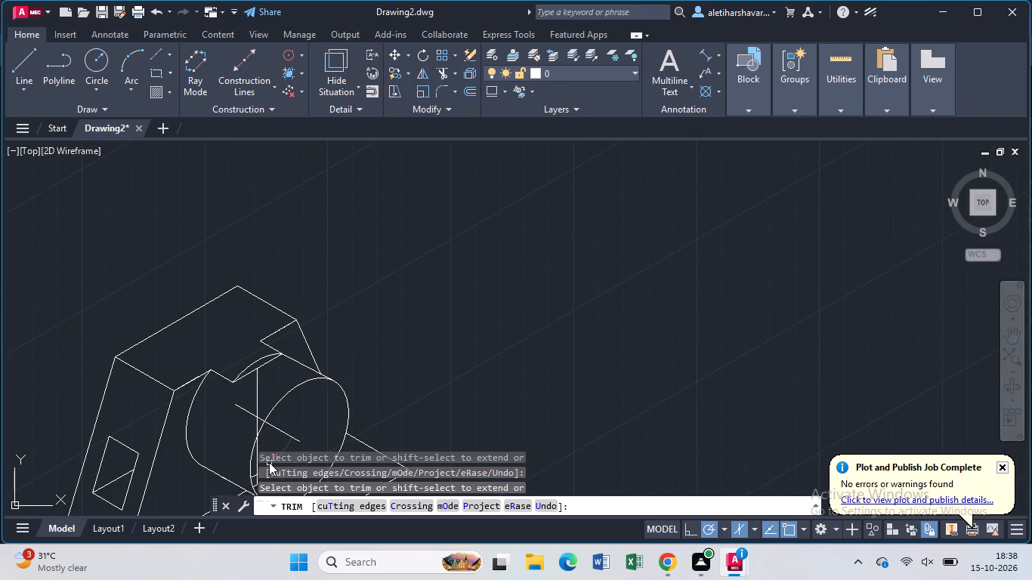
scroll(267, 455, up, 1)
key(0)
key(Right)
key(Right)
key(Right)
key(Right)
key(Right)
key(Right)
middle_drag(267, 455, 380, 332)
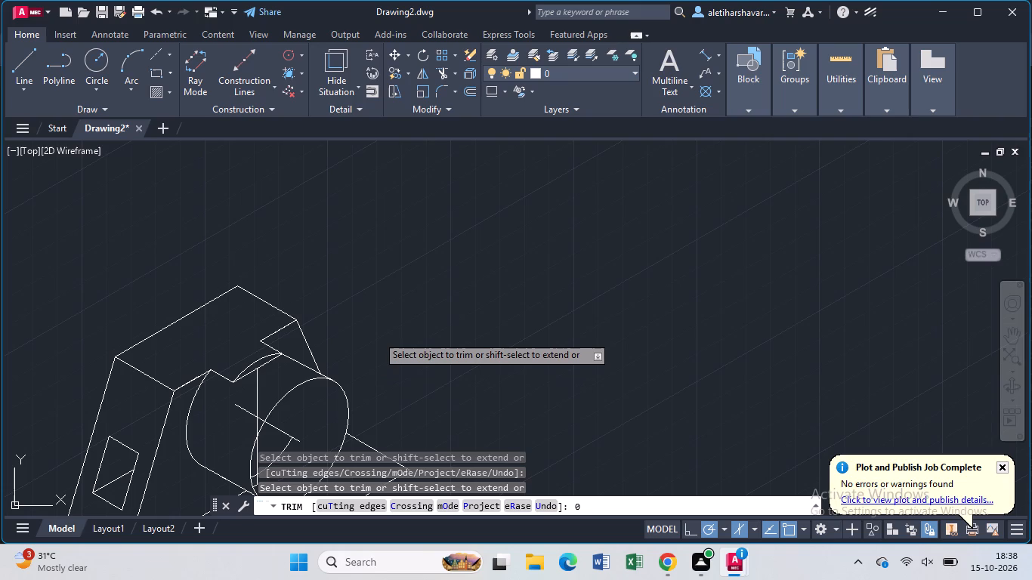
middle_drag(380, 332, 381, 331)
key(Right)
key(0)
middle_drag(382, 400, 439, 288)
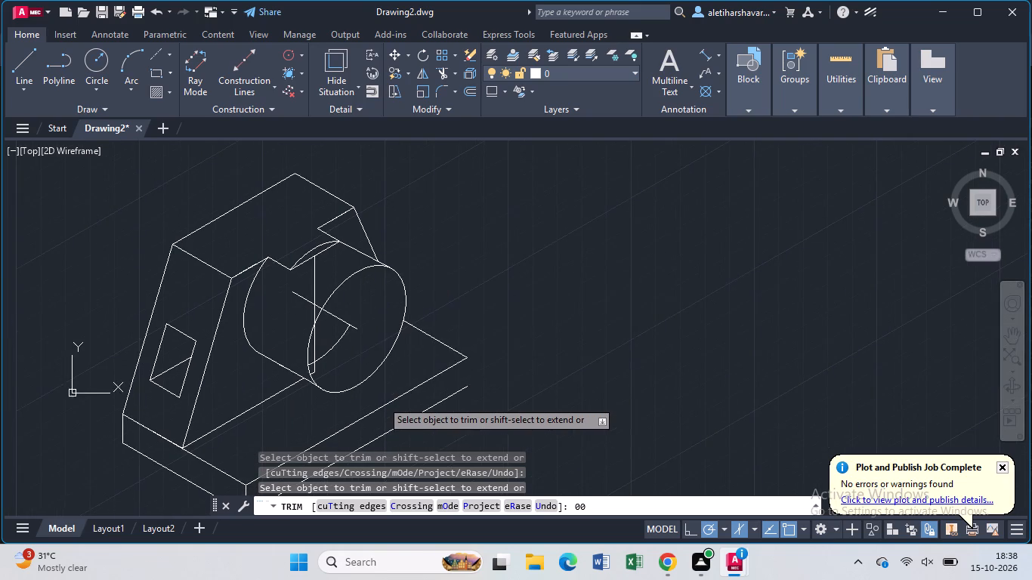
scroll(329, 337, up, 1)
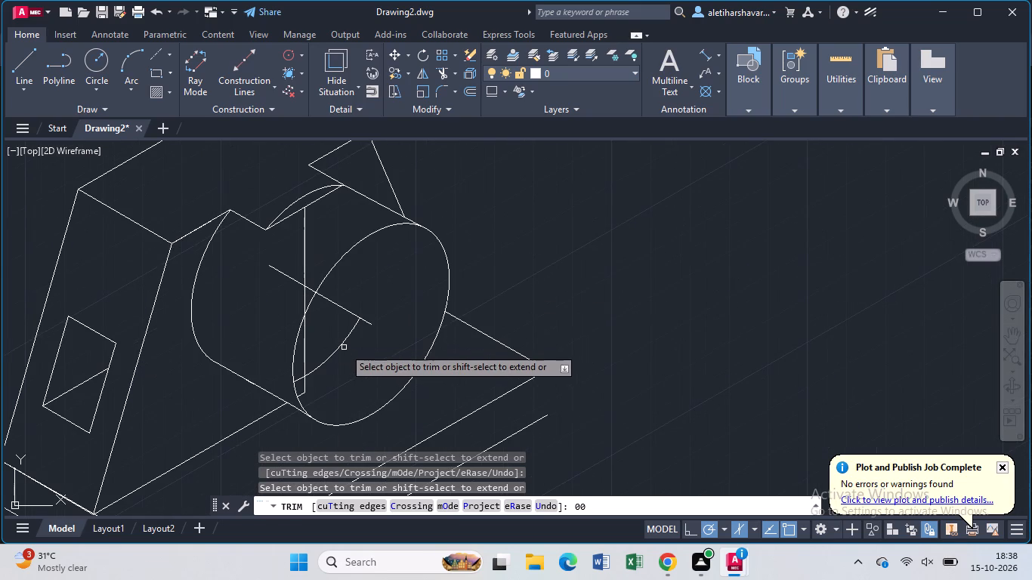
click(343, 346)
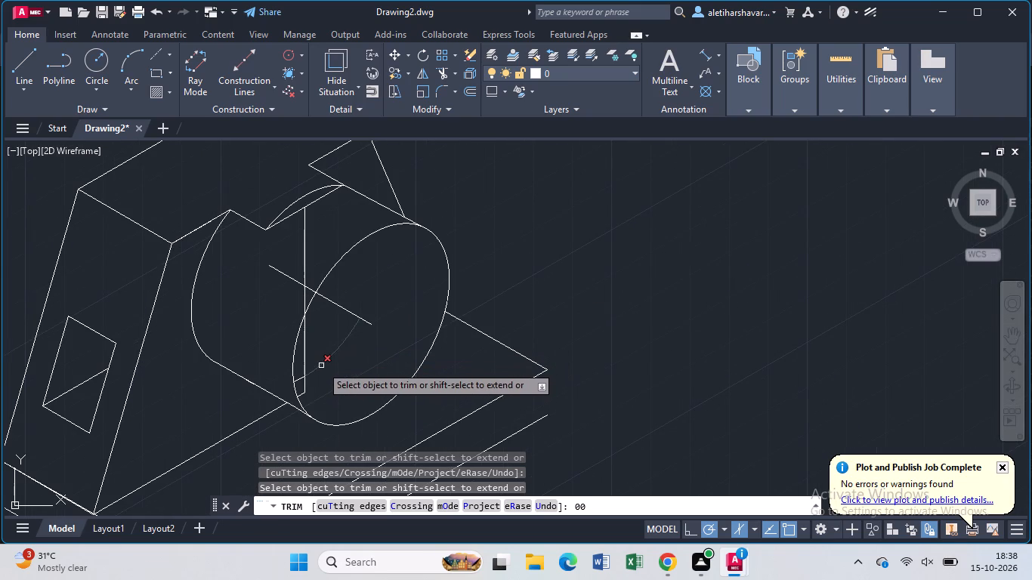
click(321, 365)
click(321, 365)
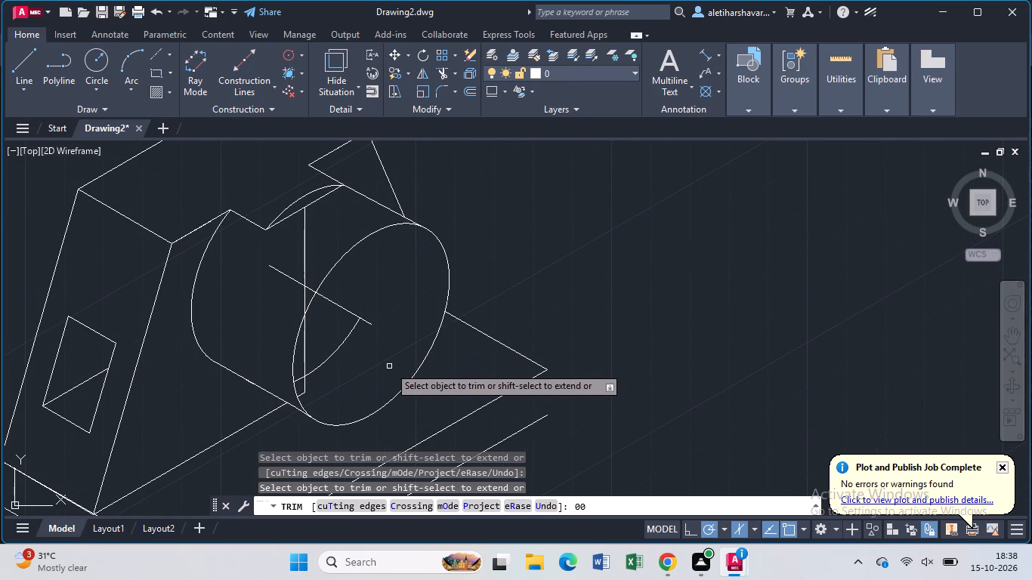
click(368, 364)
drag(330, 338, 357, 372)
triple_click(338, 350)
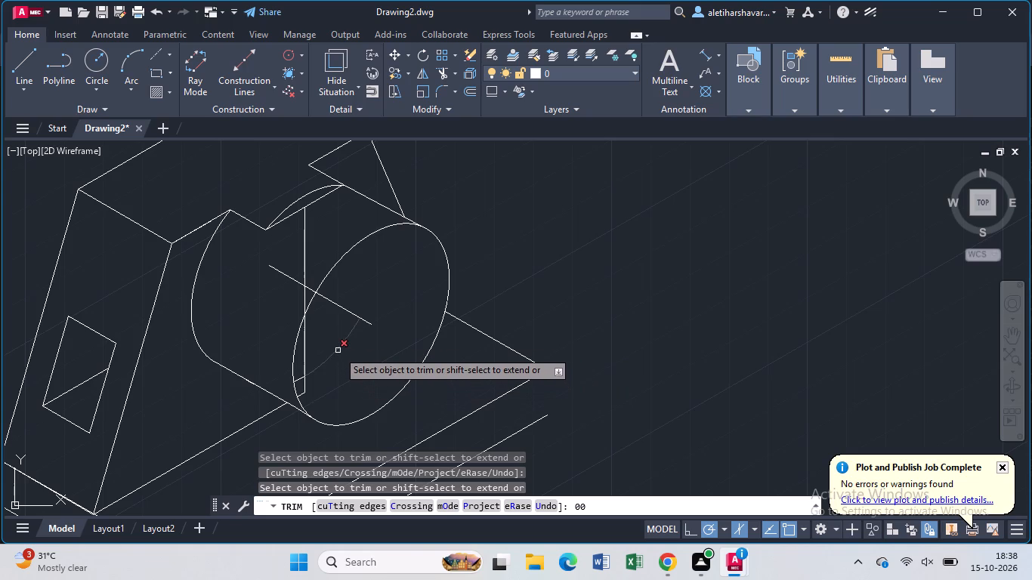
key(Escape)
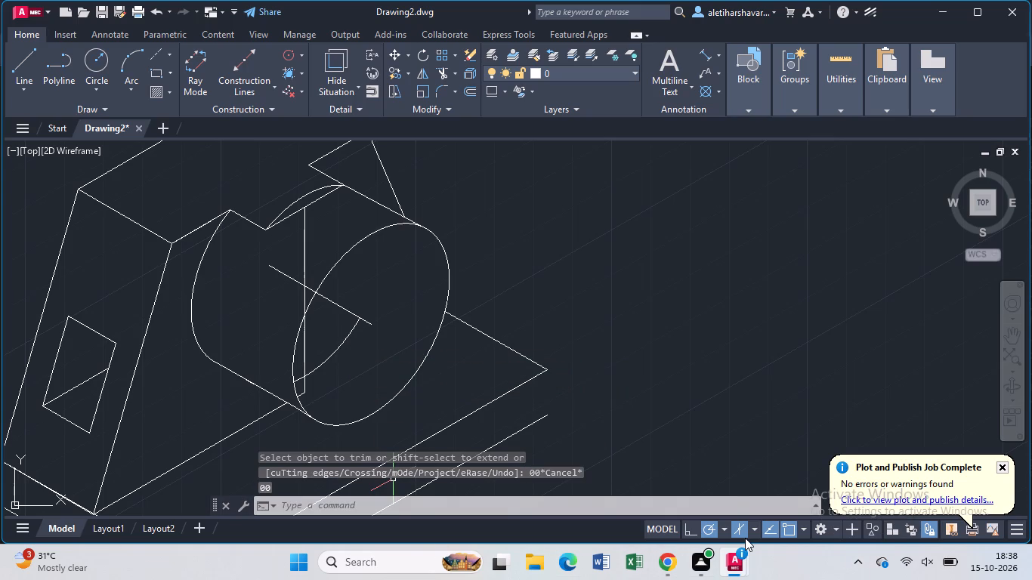
Trim the copied isocircle's leftover arc and its short end piece inside the front isocircle.
text(tr)
key(Return)
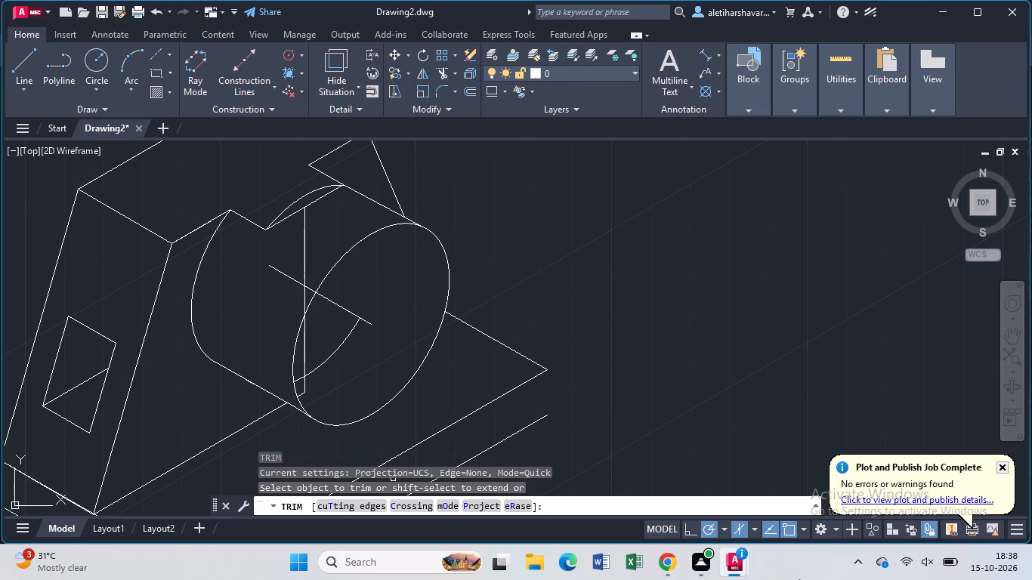
click(326, 359)
click(301, 378)
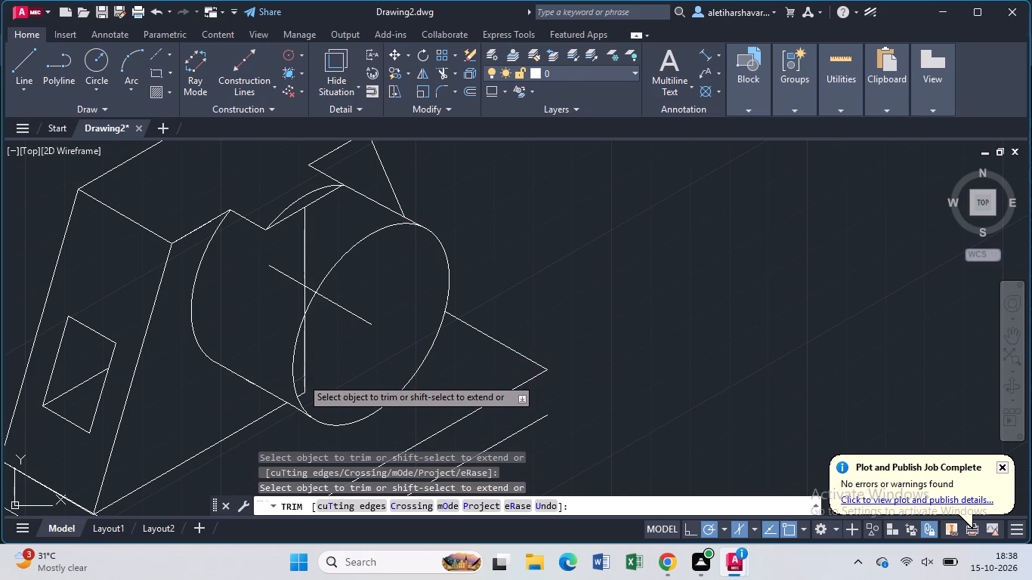
scroll(345, 351, down, 1)
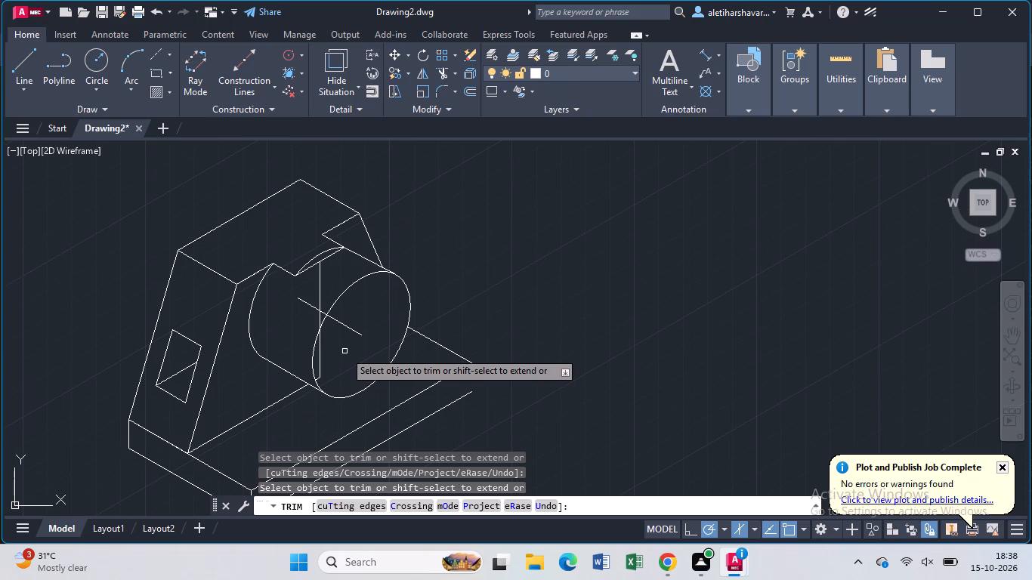
key(Escape)
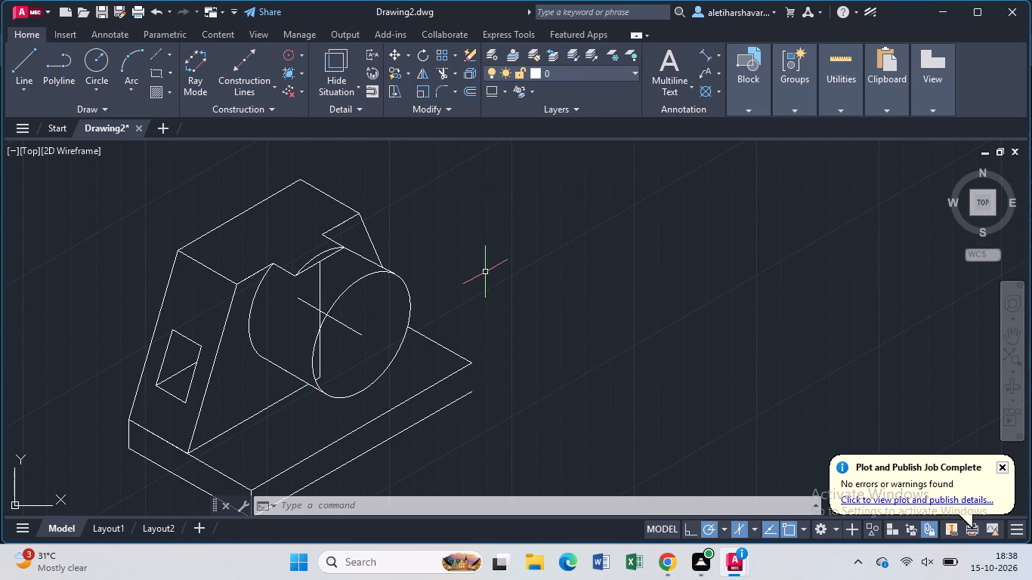
Draw a centre line at 30° through the front isocircle's centre, overhanging both sides, using the AM_ISO08W050x2 linetype.
key(ctrl+1)
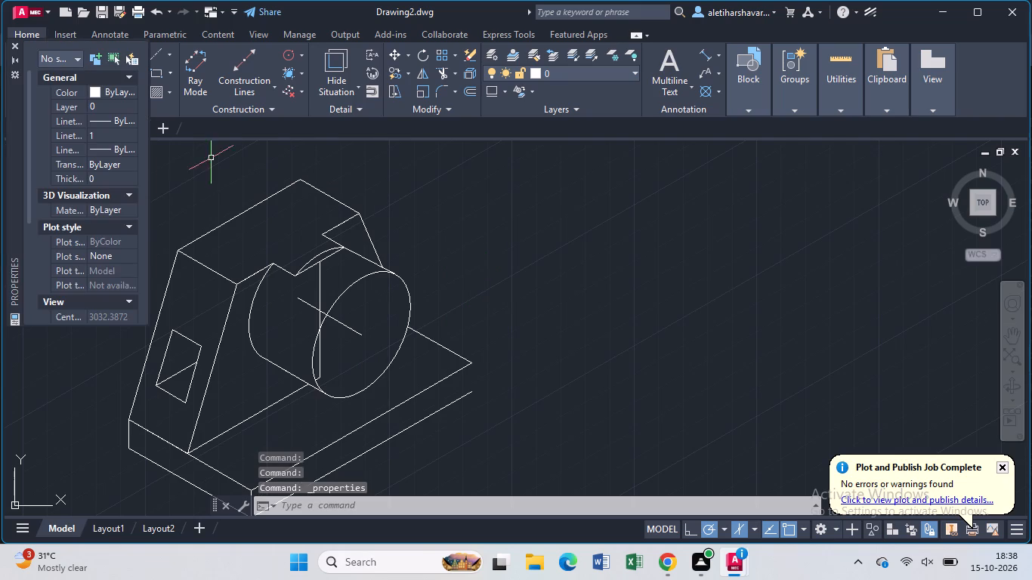
click(133, 116)
click(128, 119)
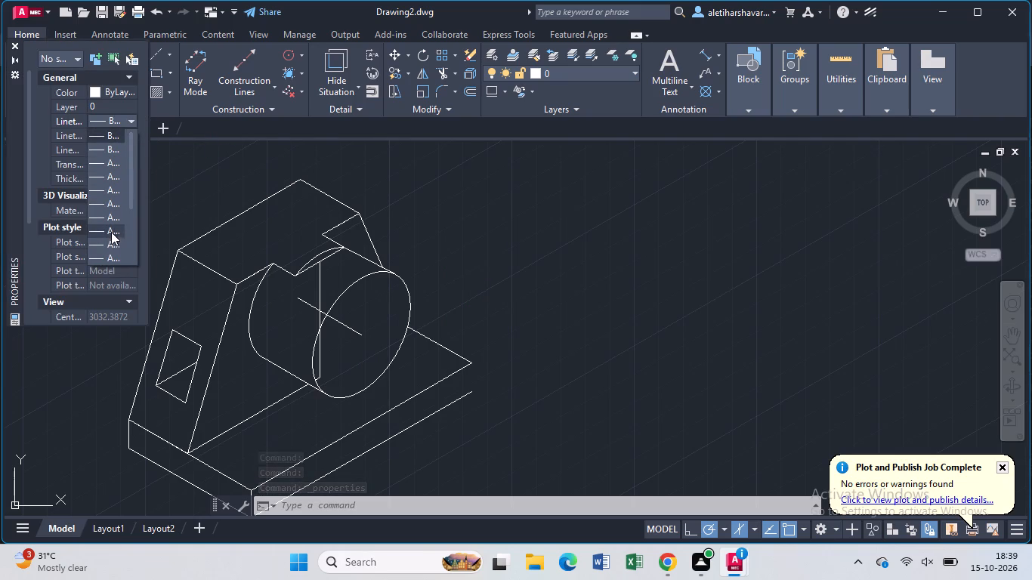
scroll(111, 233, down, 2)
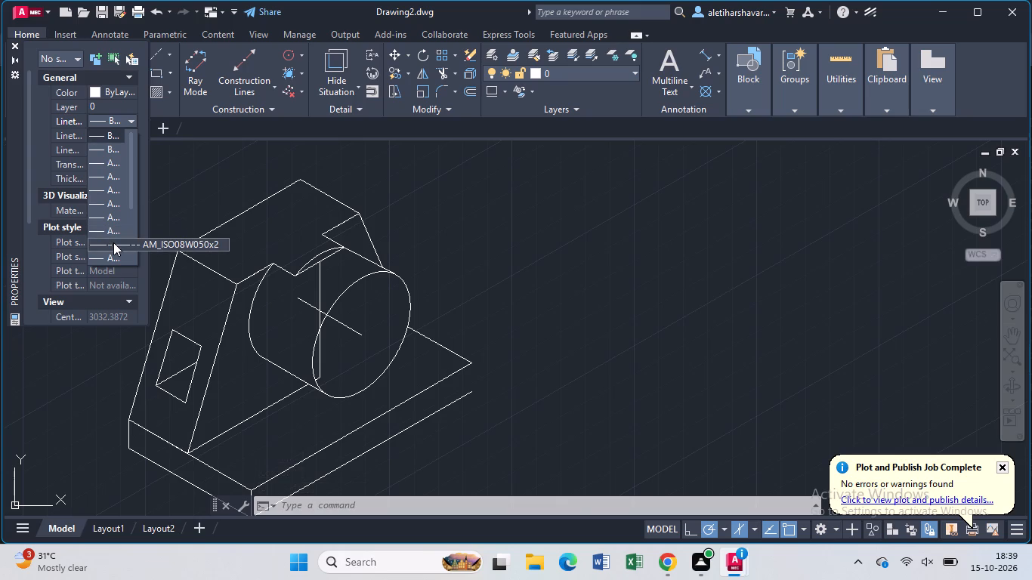
click(113, 242)
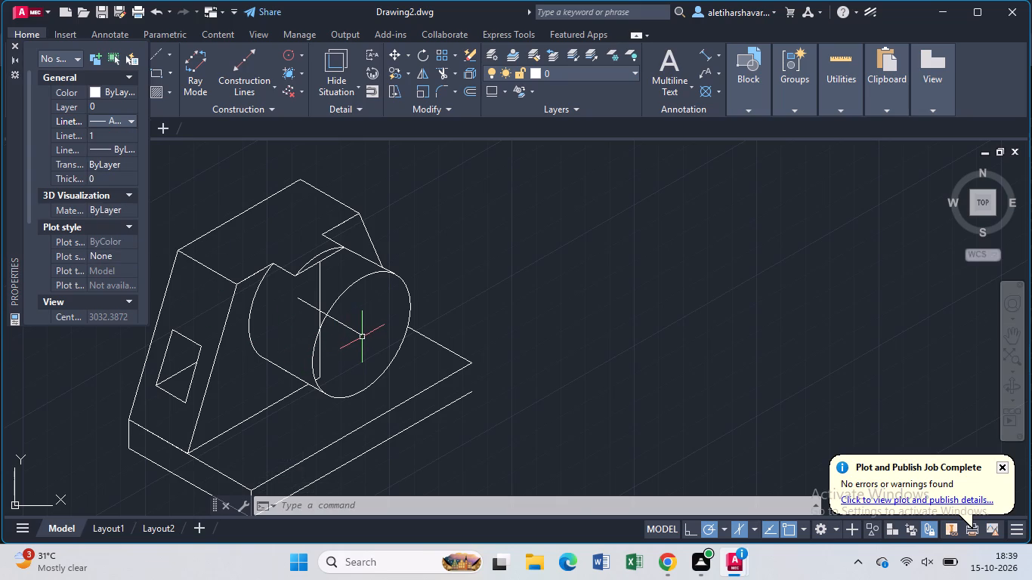
key(l)
key(Return)
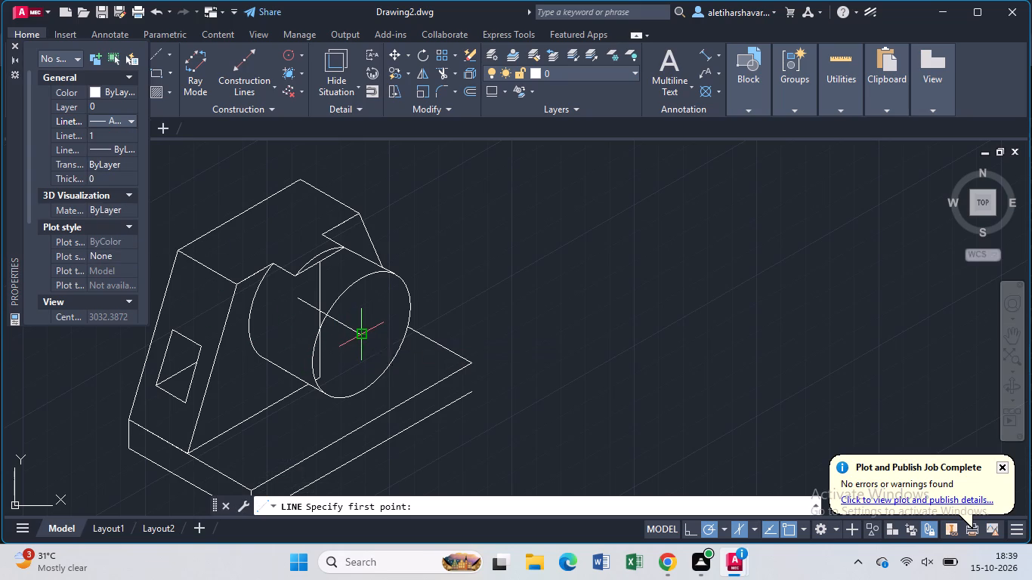
click(444, 289)
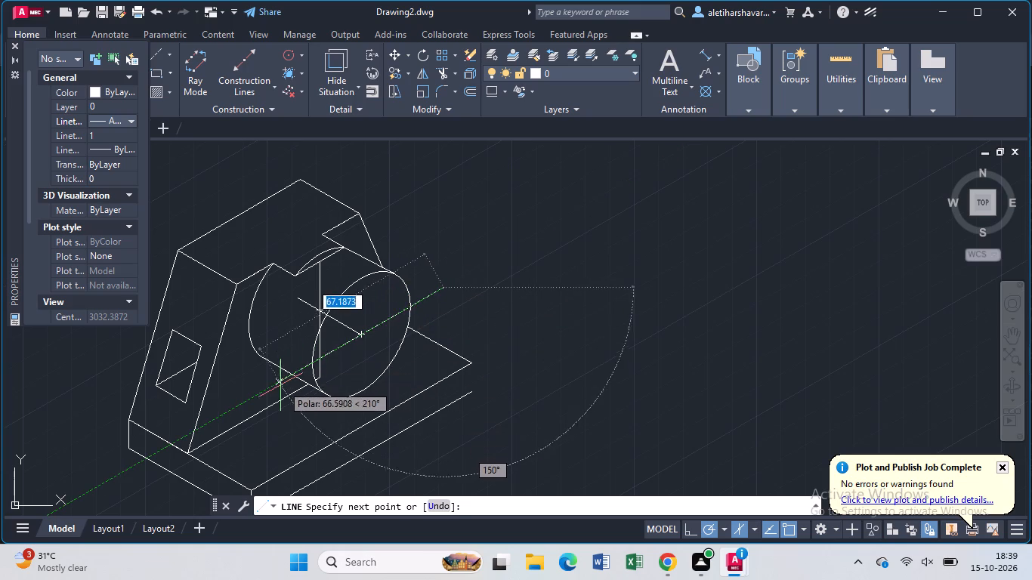
click(276, 388)
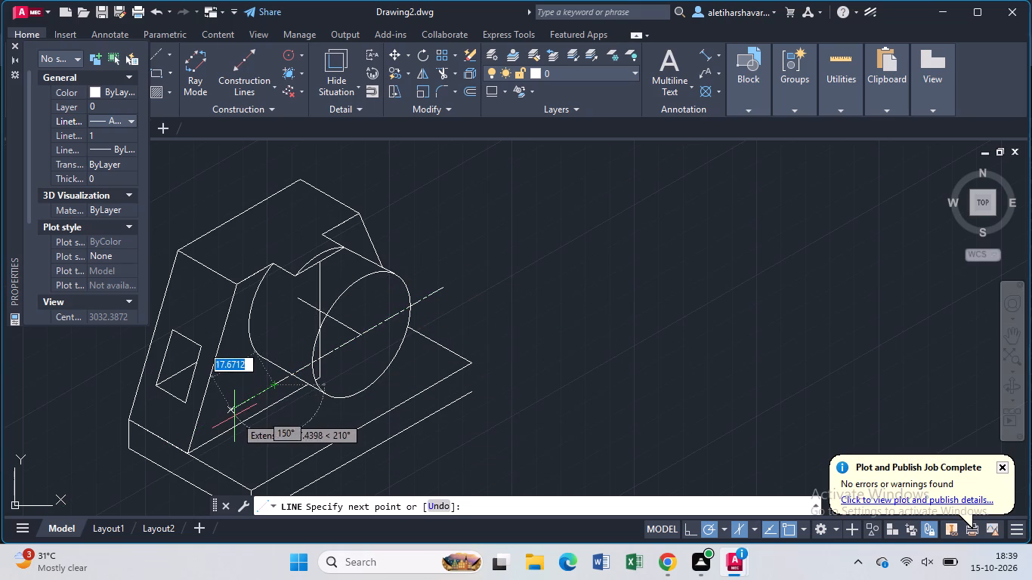
key(Escape)
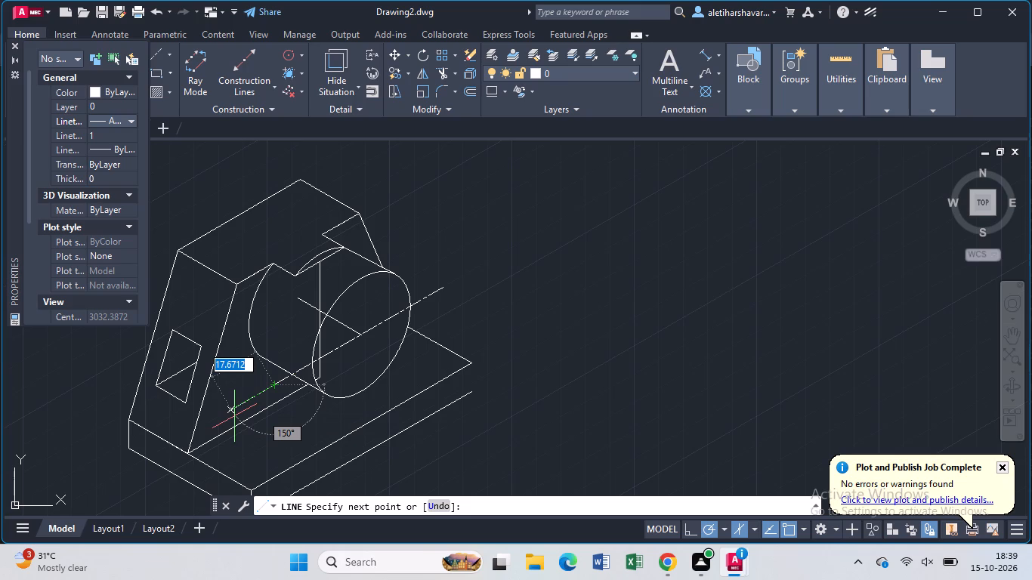
Trim away the boss's vertical construction line with its lower stub and the straight line beneath the rear upper arc.
text(tr)
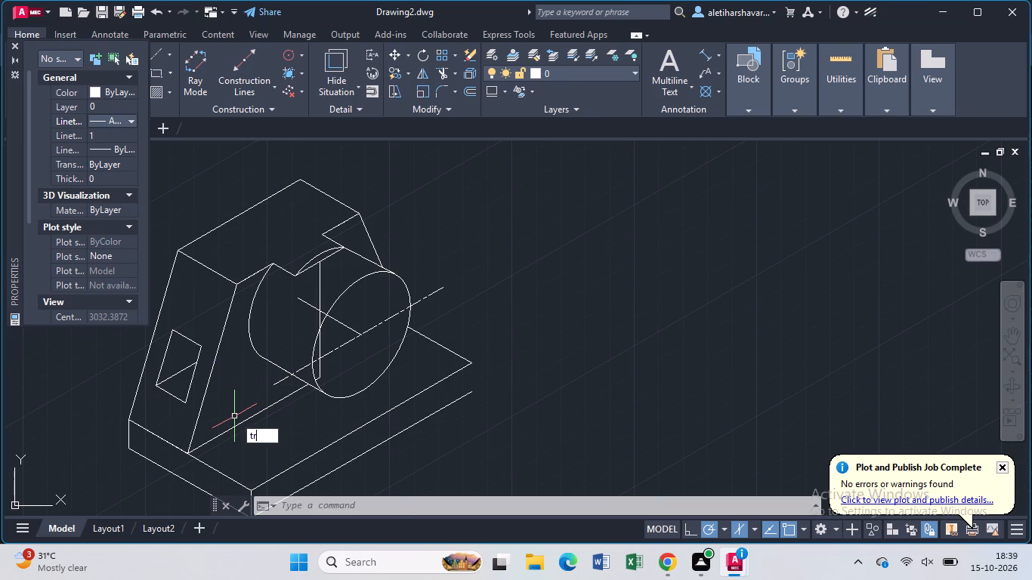
key(Return)
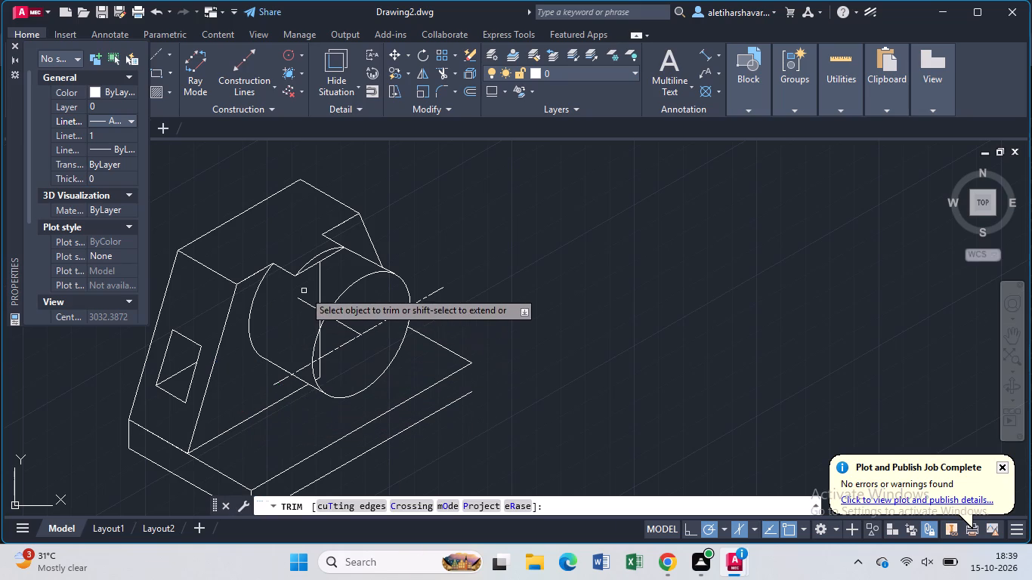
click(320, 279)
click(318, 266)
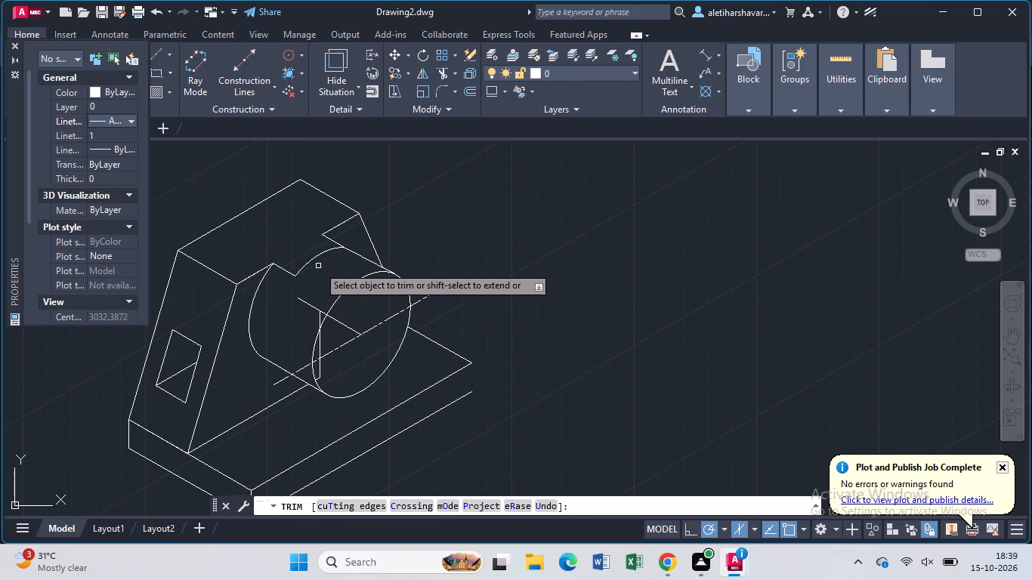
click(317, 319)
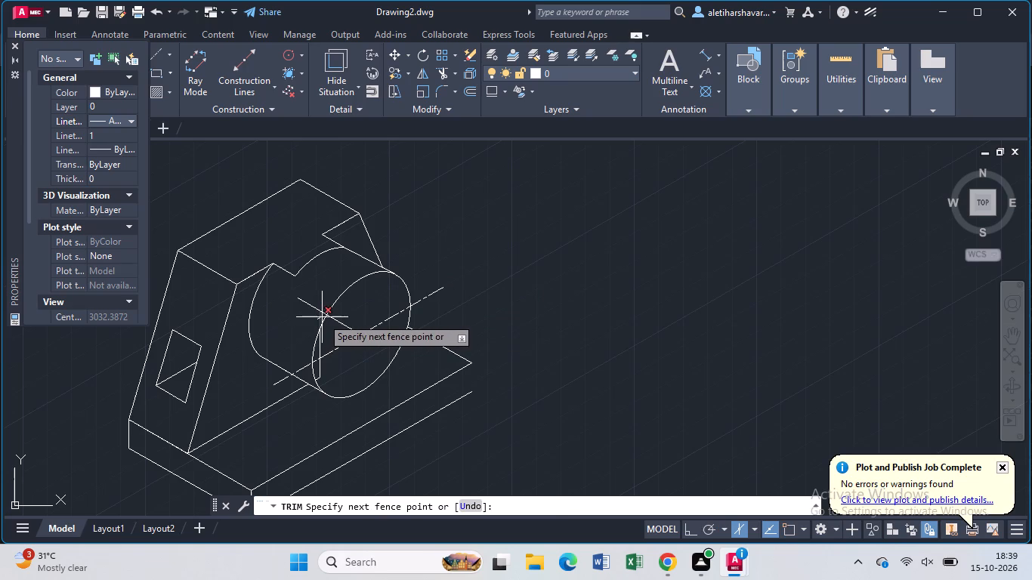
click(322, 317)
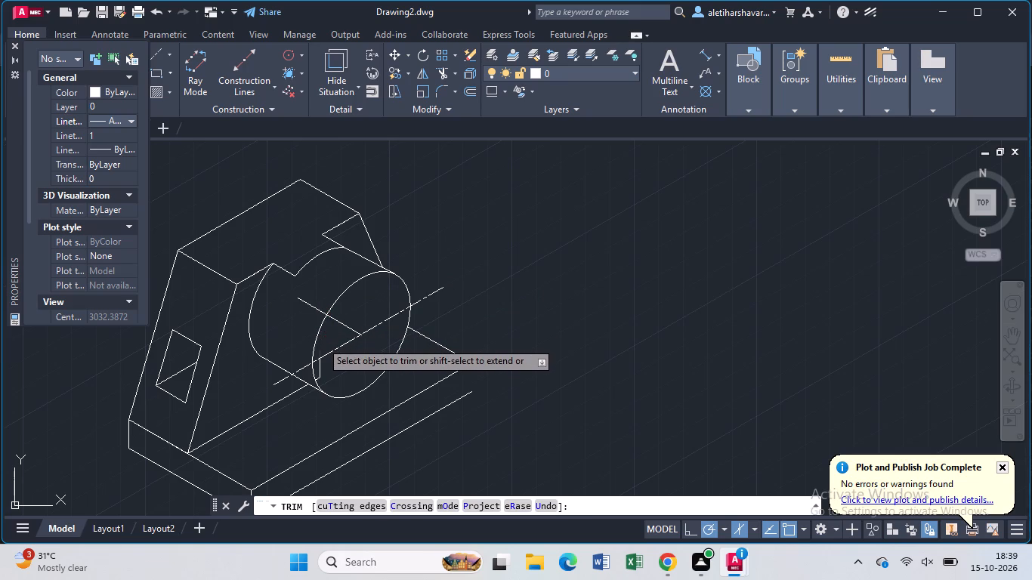
click(321, 341)
click(320, 369)
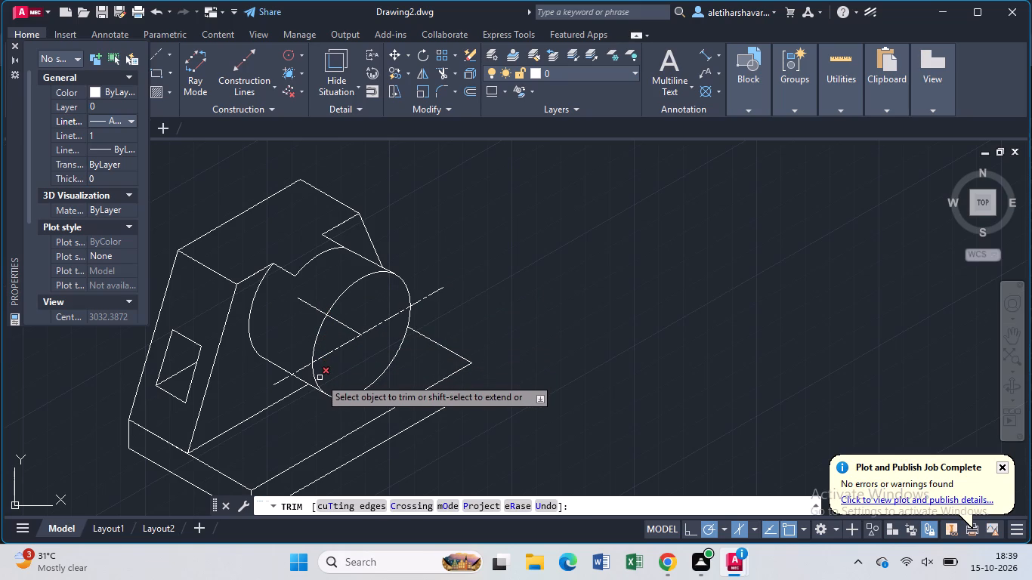
click(320, 378)
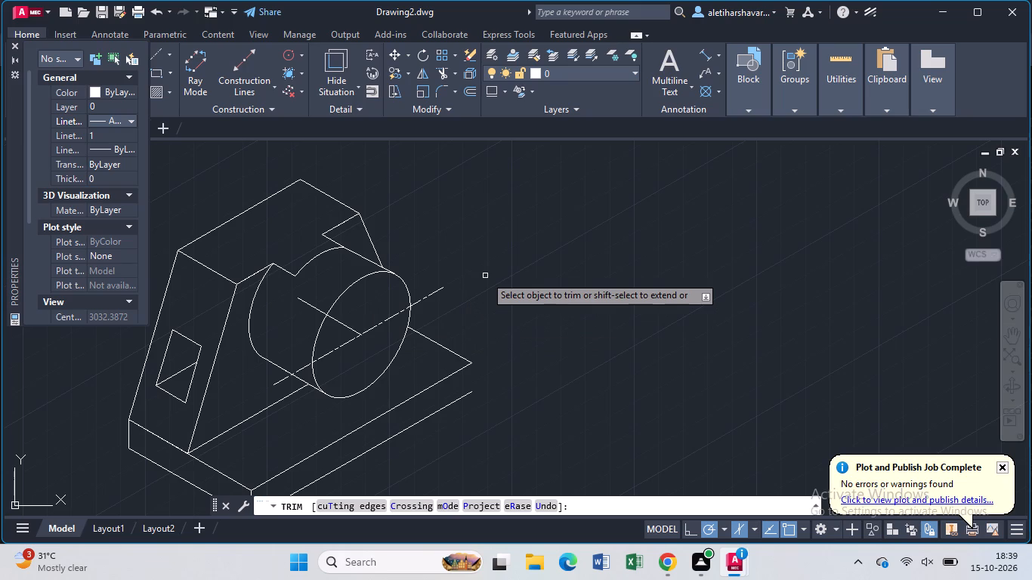
key(Escape)
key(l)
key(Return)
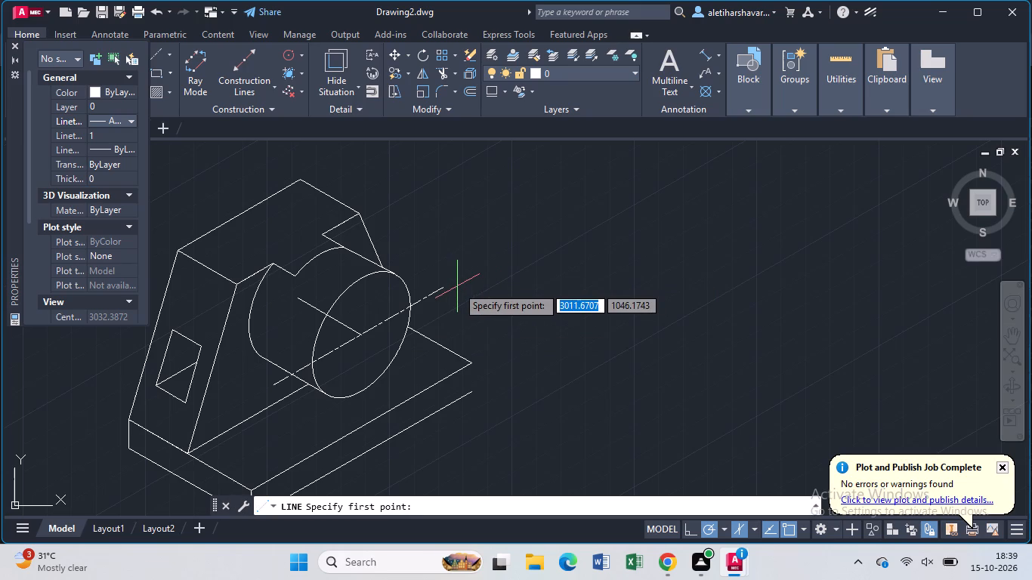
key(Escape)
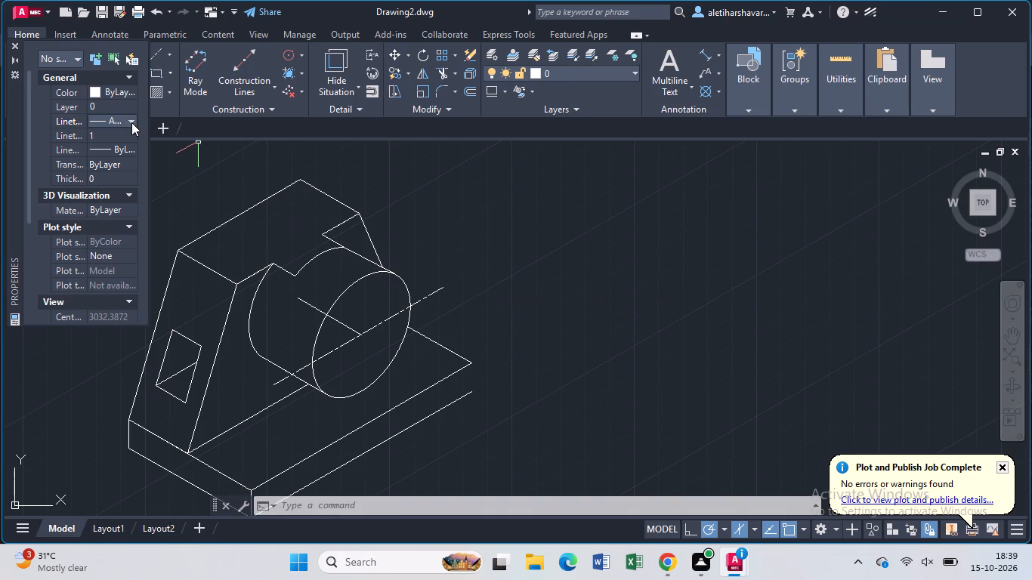
Reset the current linetype to ByLayer and close the object properties.
click(131, 122)
scroll(113, 147, up, 3)
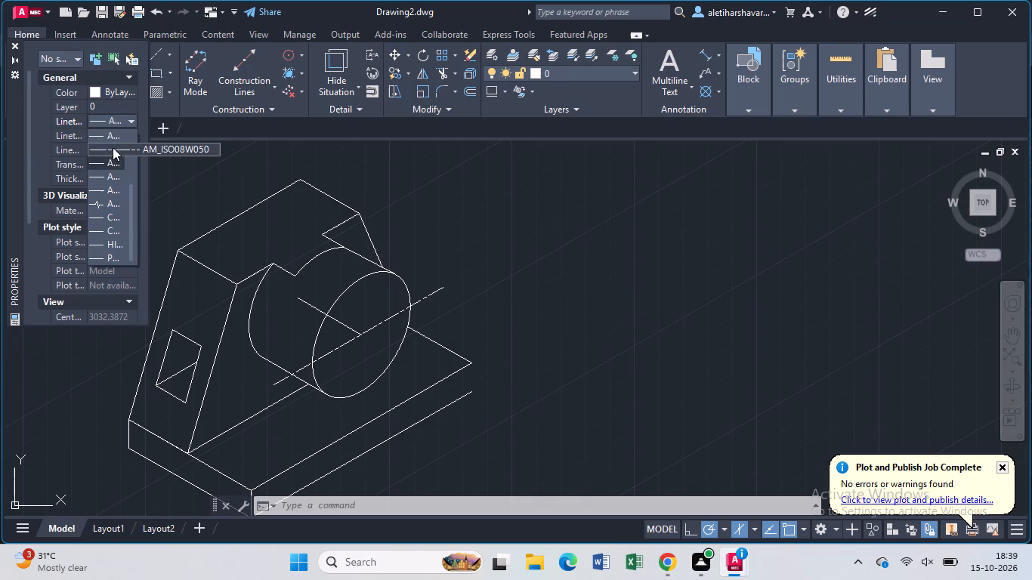
scroll(126, 147, up, 6)
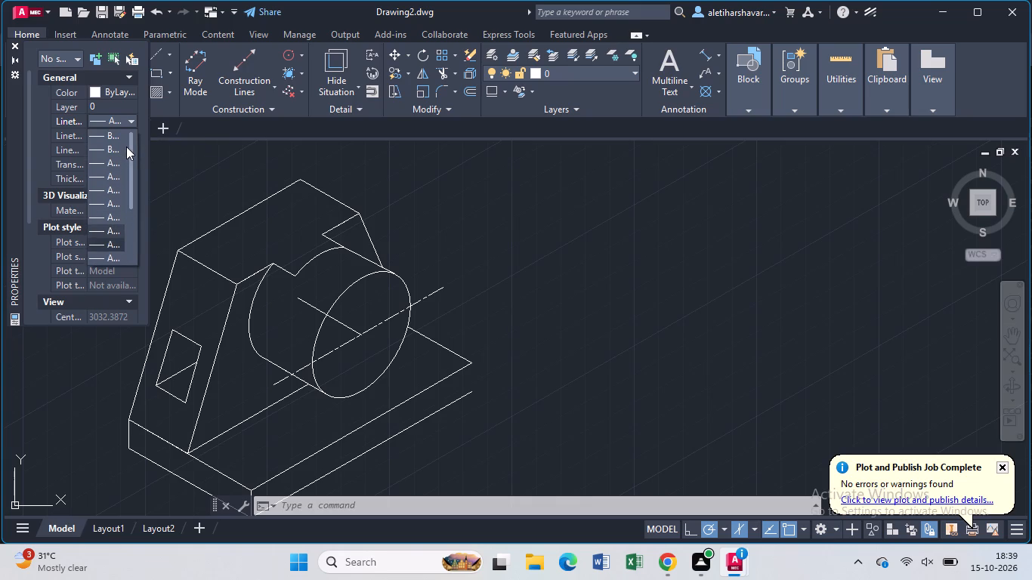
click(115, 134)
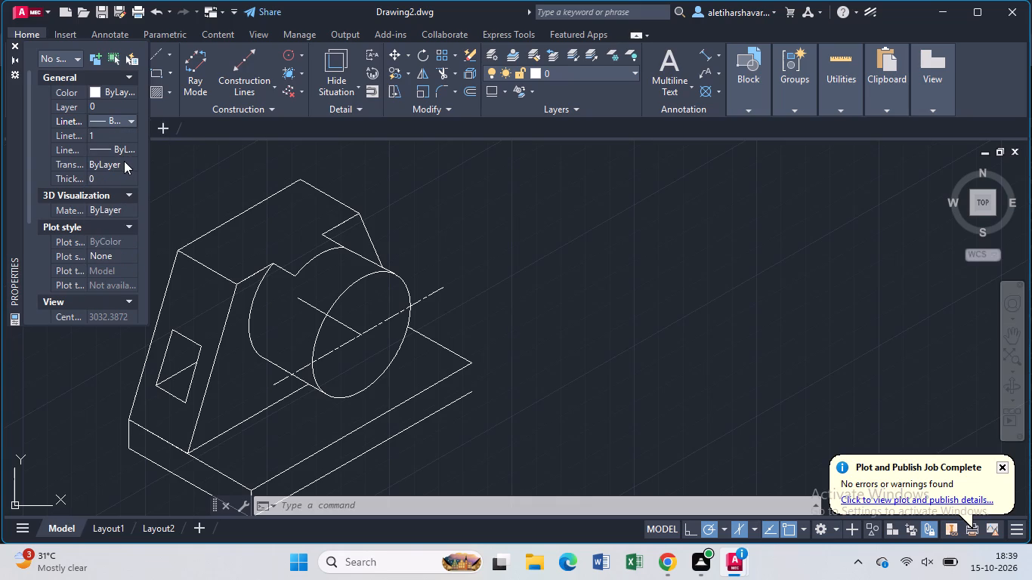
key(l)
key(Return)
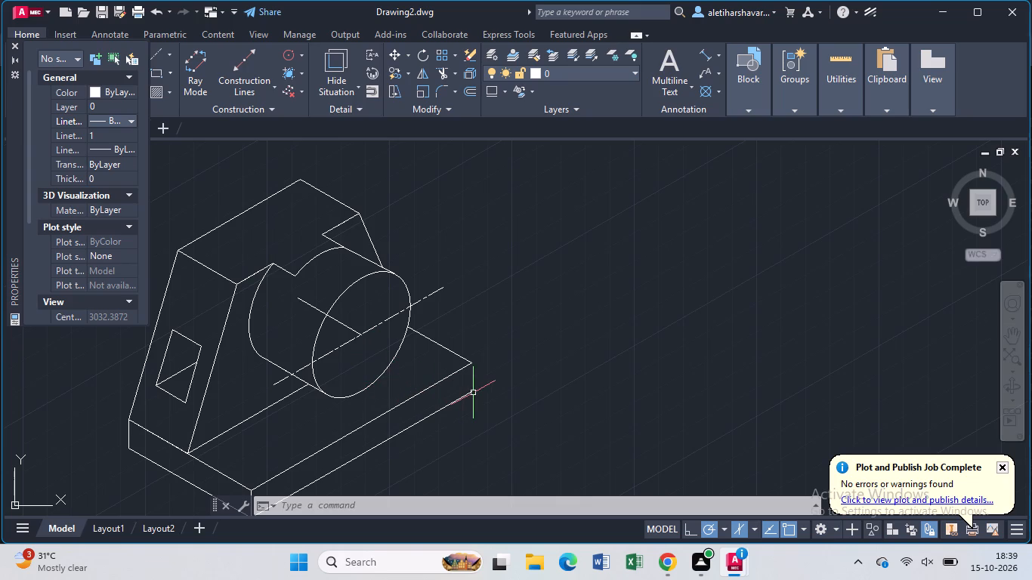
click(14, 45)
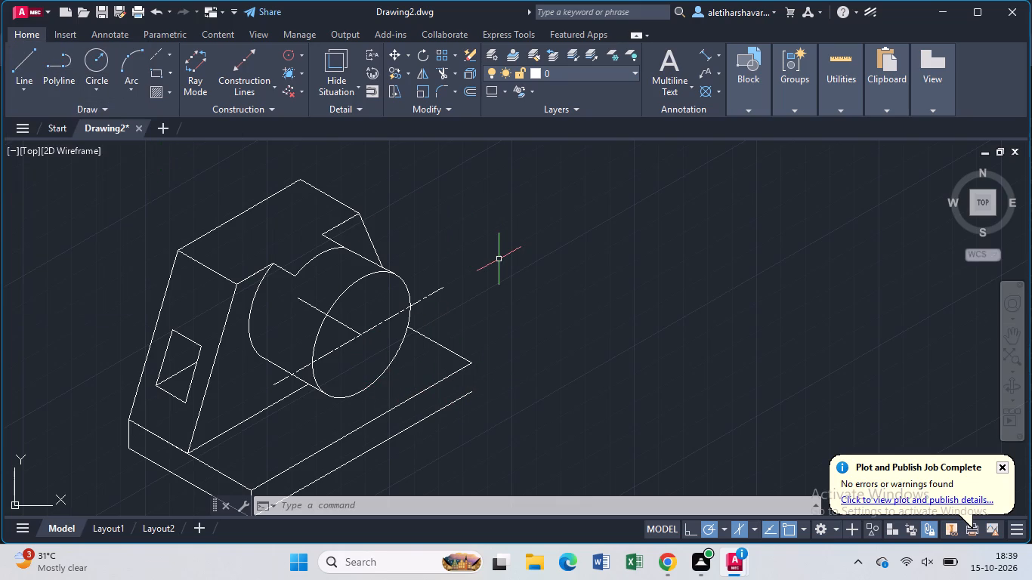
Draw the vertical edge down from the base plate's open right-hand corner and trim its overhang below the lower edge.
key(l)
key(Return)
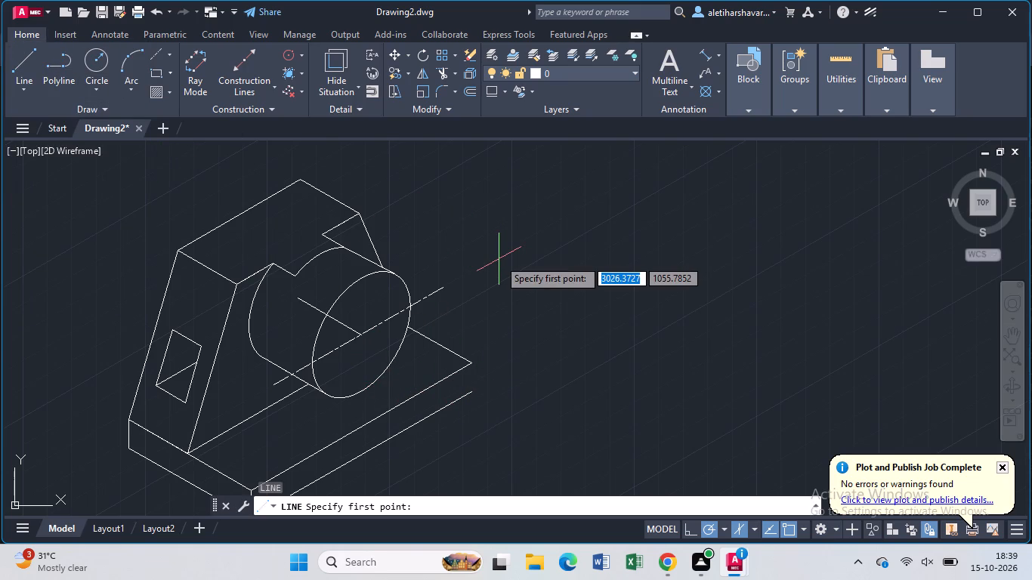
click(472, 366)
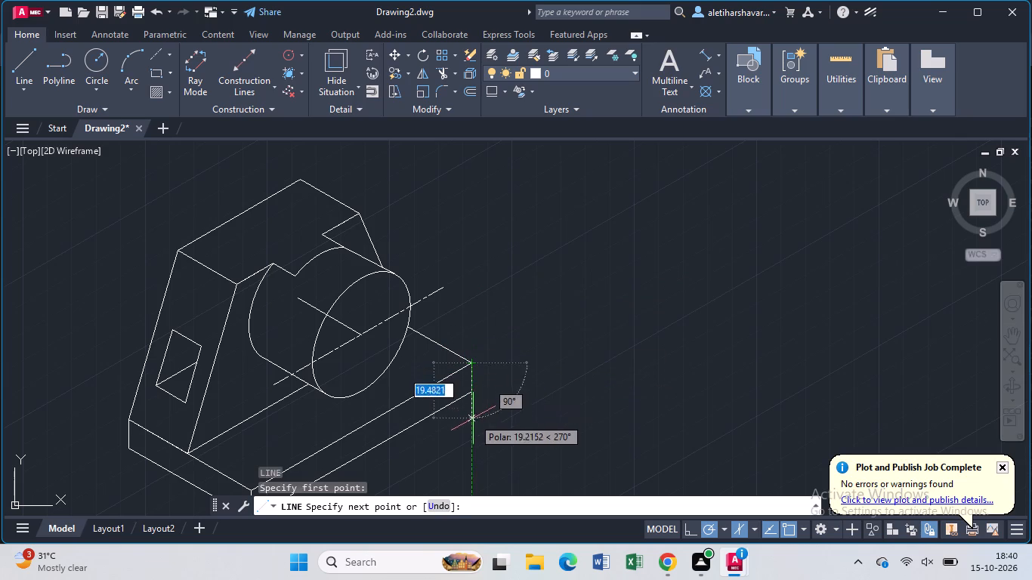
click(473, 424)
key(Escape)
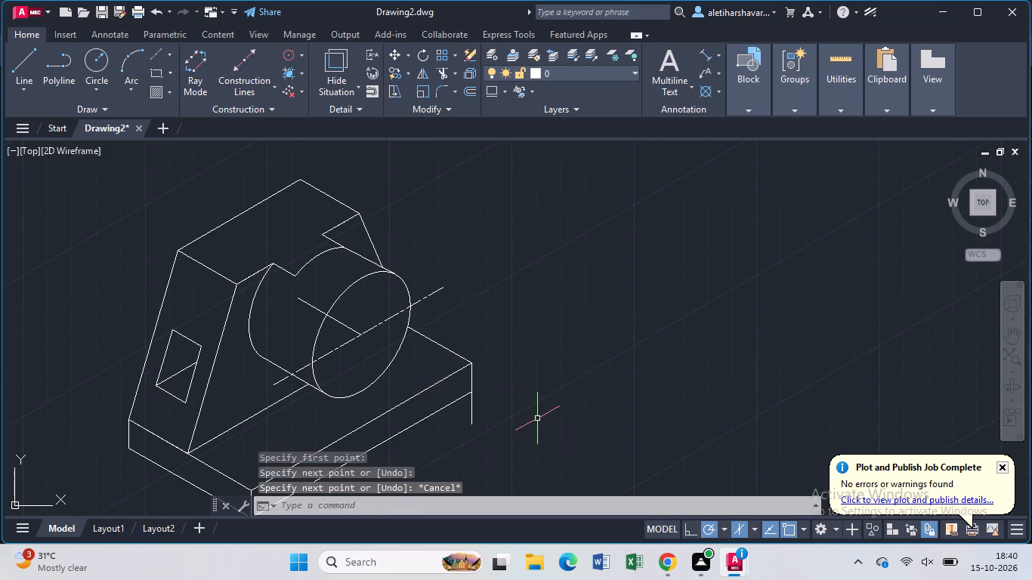
text(tr)
key(Return)
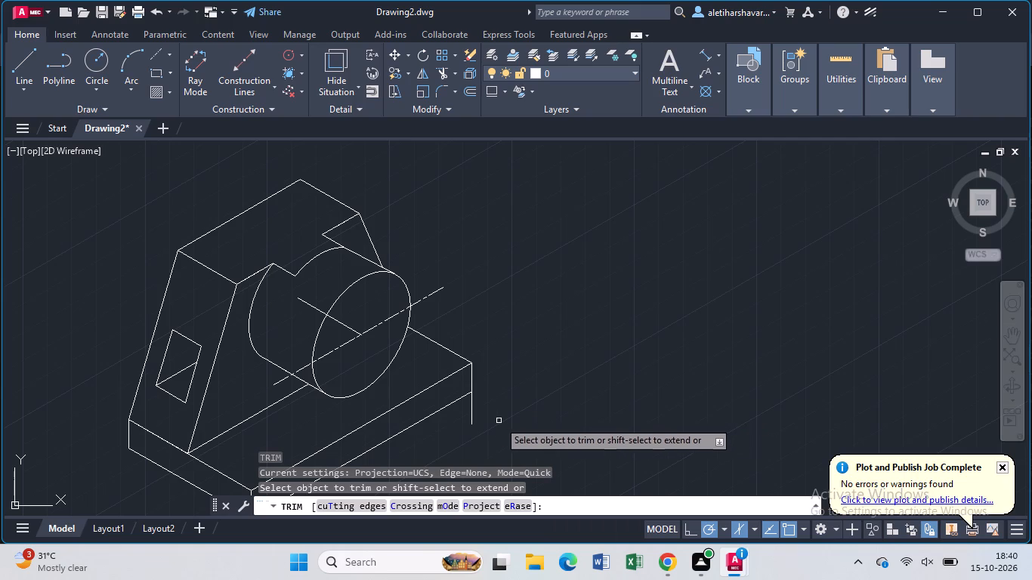
click(473, 412)
scroll(493, 388, down, 1)
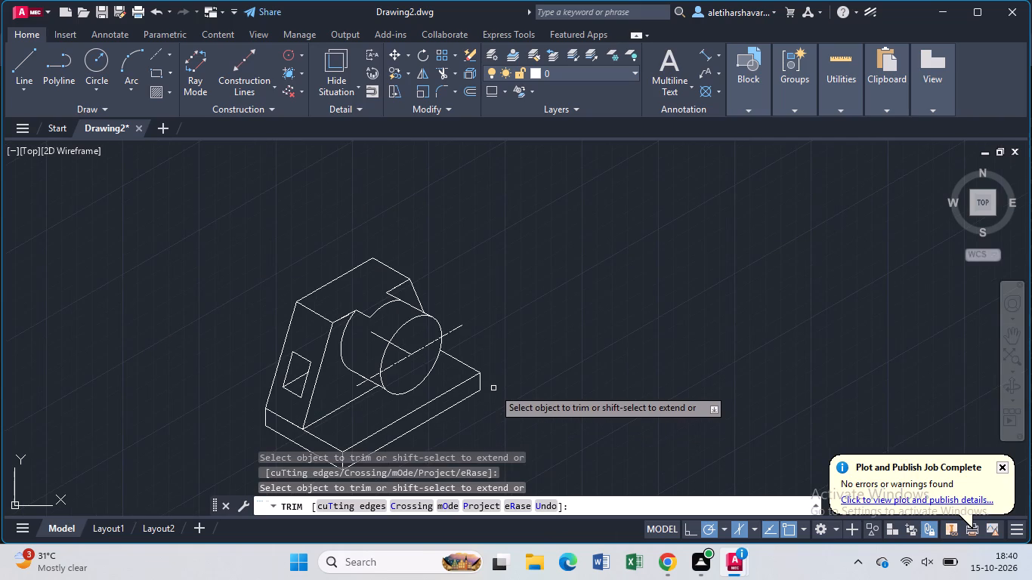
middle_drag(493, 388, 474, 316)
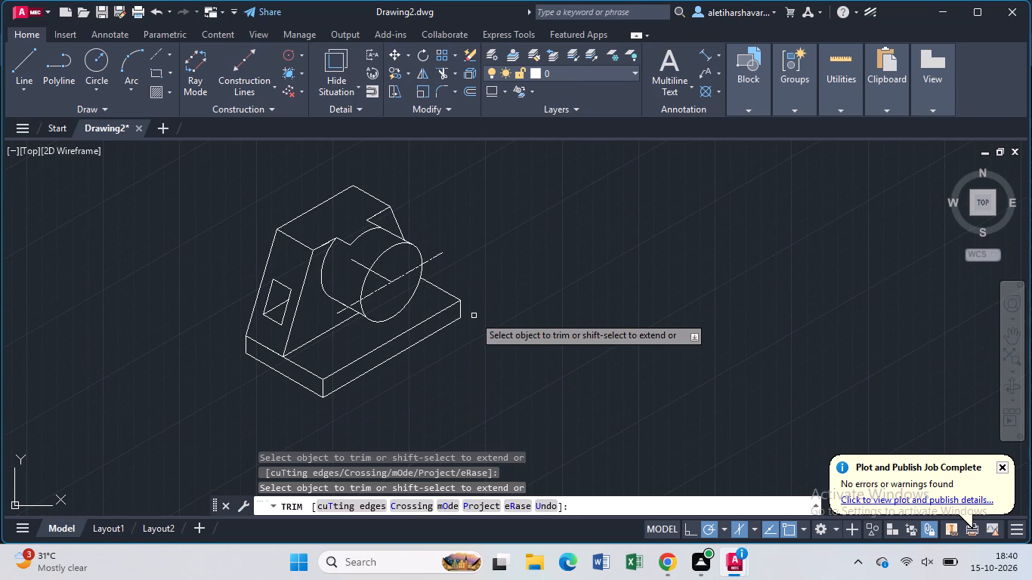
key(Escape)
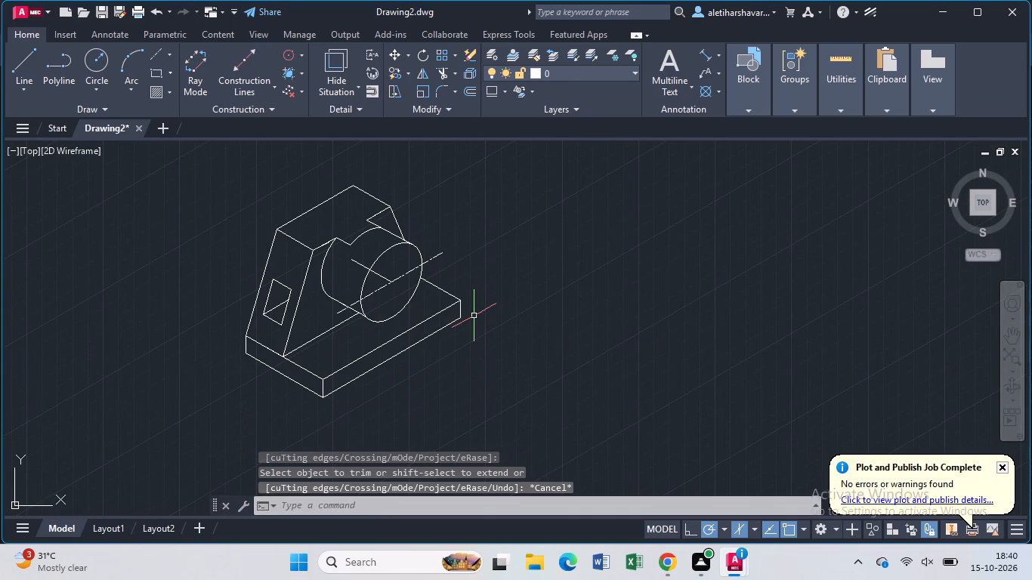
From the front isocircle's centre, draw a line 10 units at 30°, continuing straight down about 25 units past the circle's lower edge.
key(l)
key(Return)
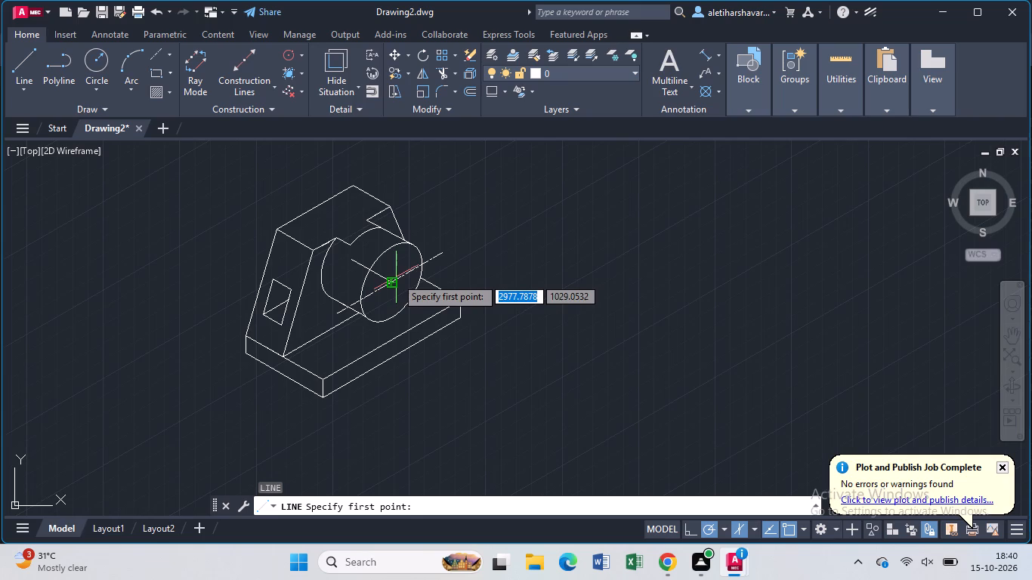
scroll(396, 277, up, 2)
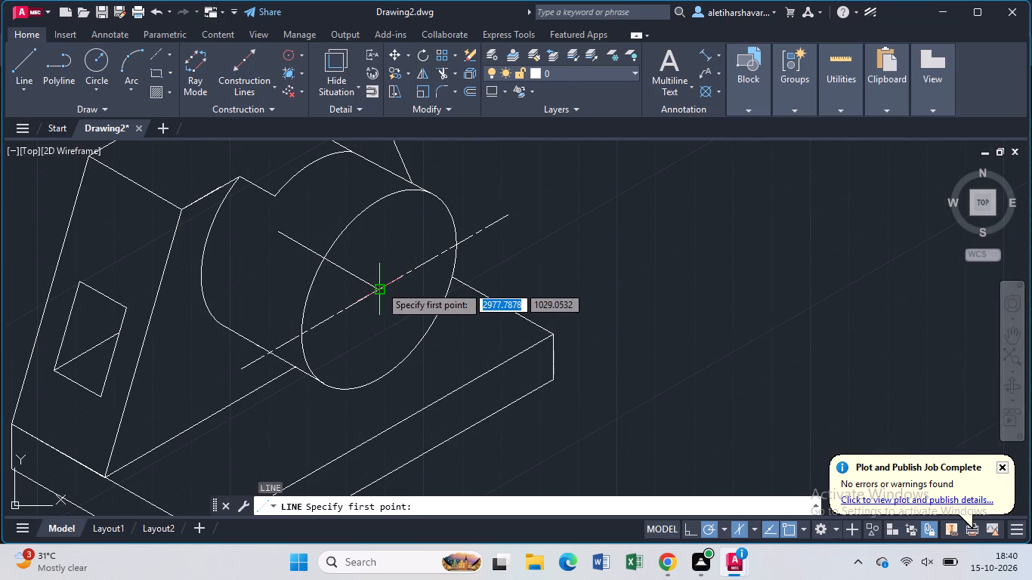
click(380, 285)
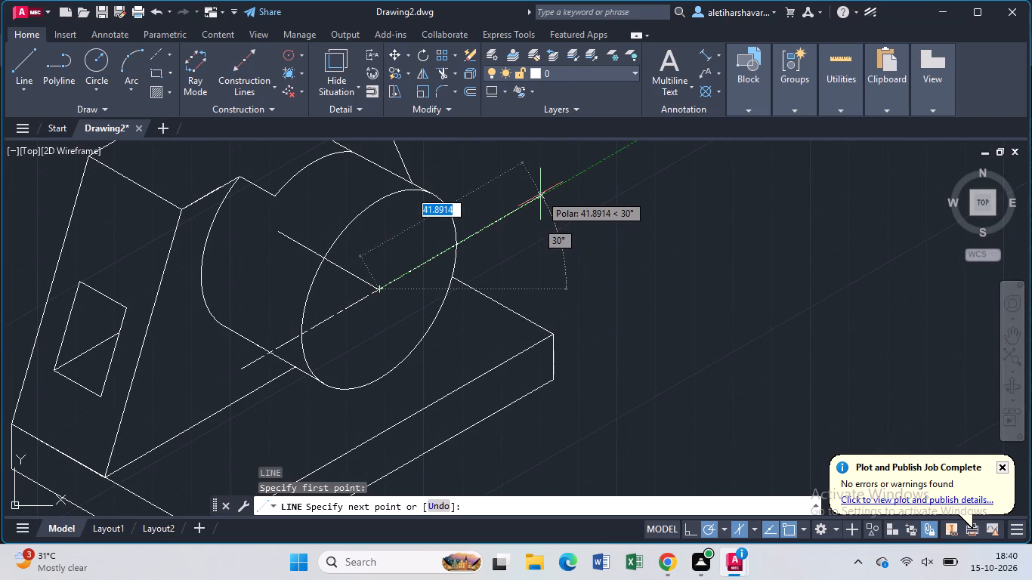
text(10)
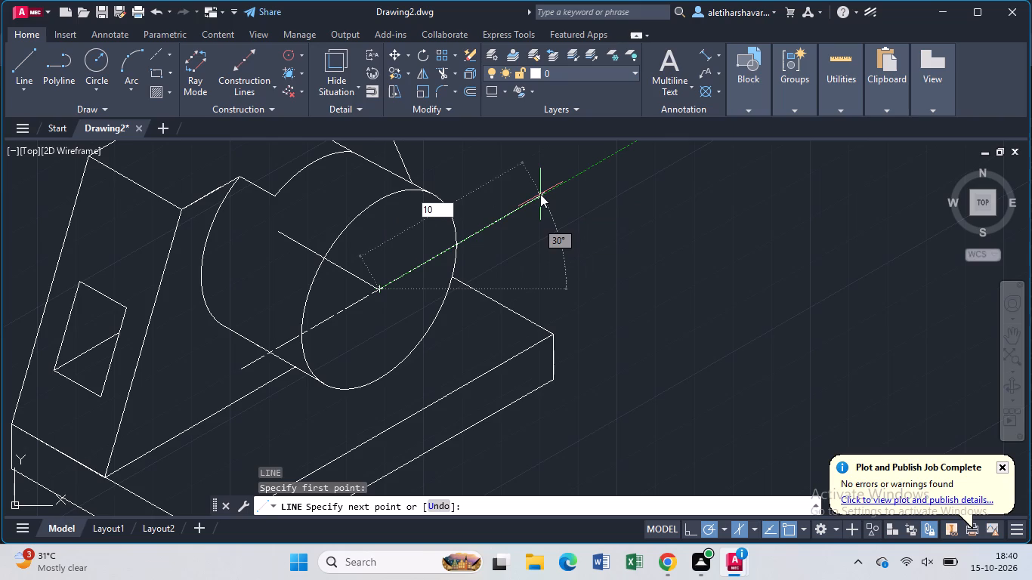
key(Return)
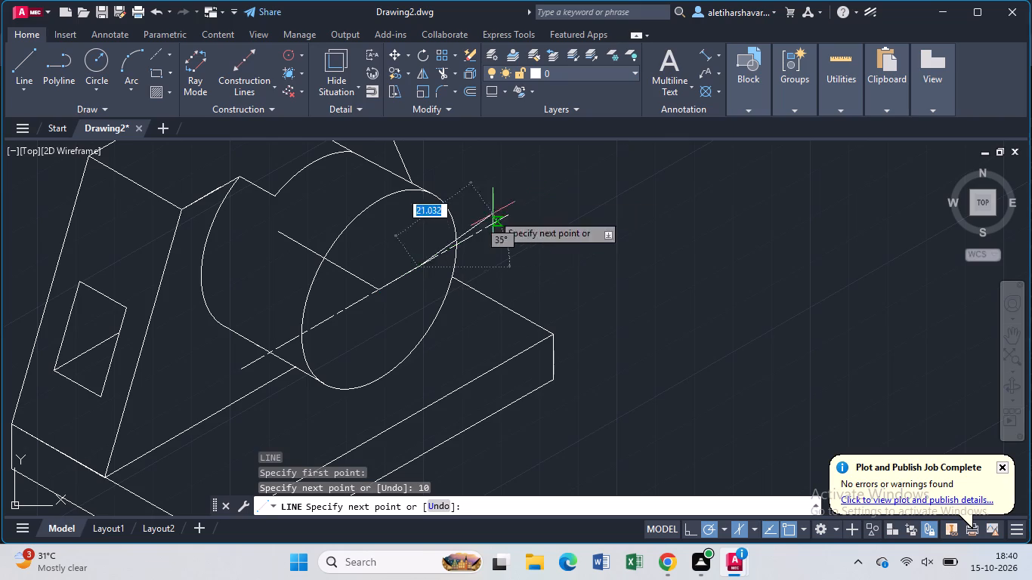
click(424, 381)
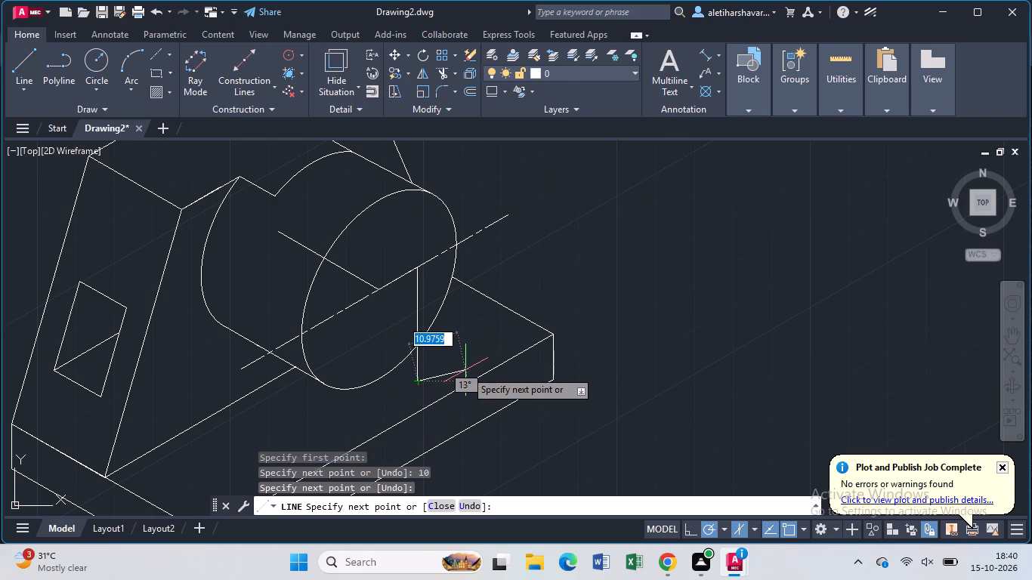
key(Escape)
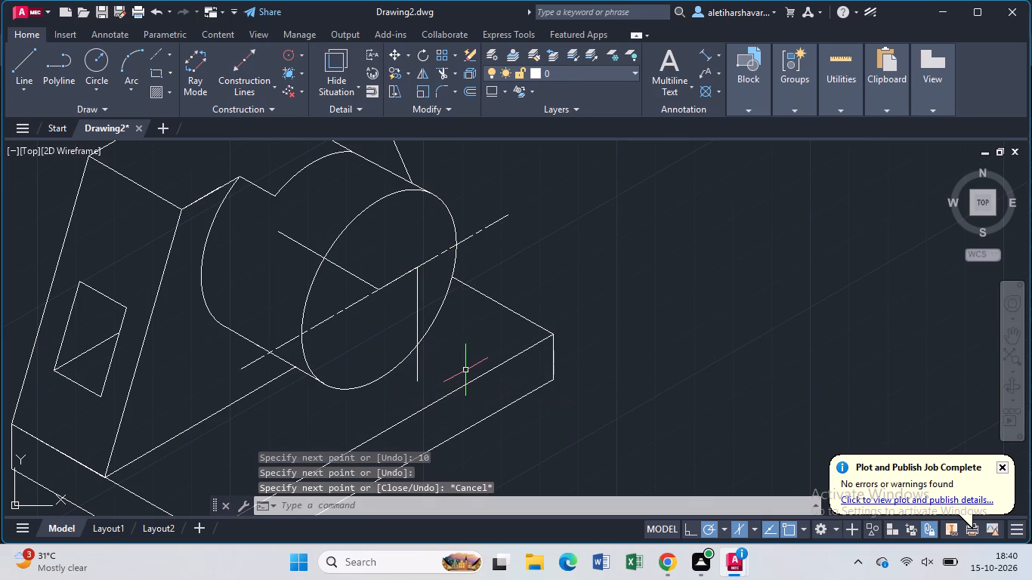
From the front isocircle's centre, draw a line 10 units at 210°, continuing straight down about 26 units past the circle's lower edge.
key(l)
key(Return)
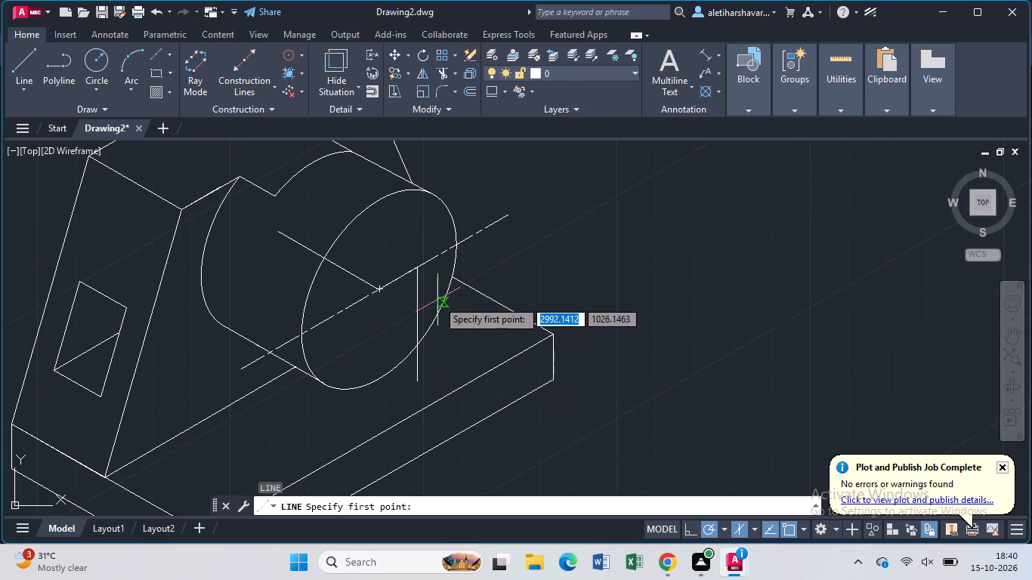
click(381, 287)
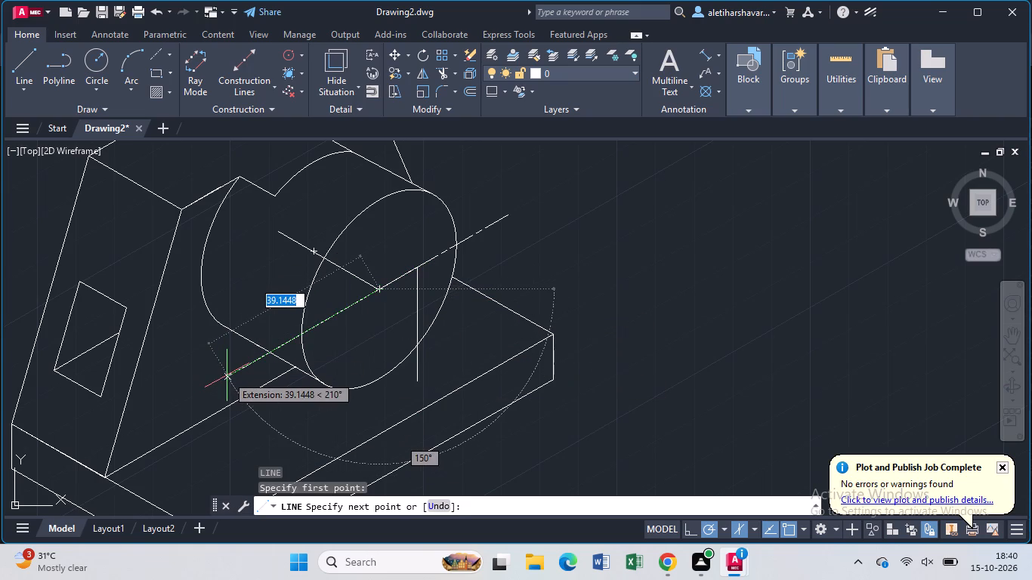
text(10)
key(Return)
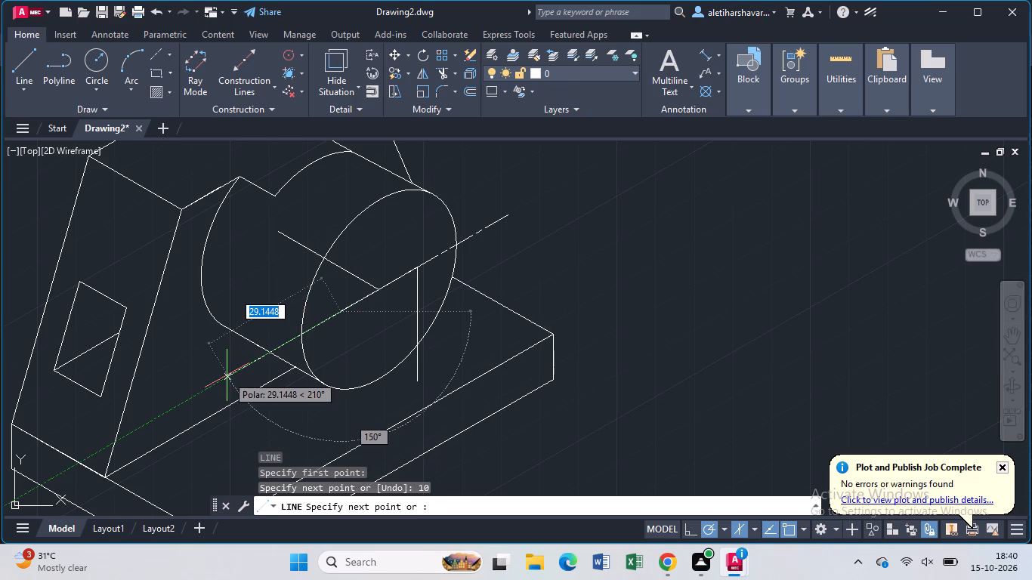
click(346, 428)
key(Escape)
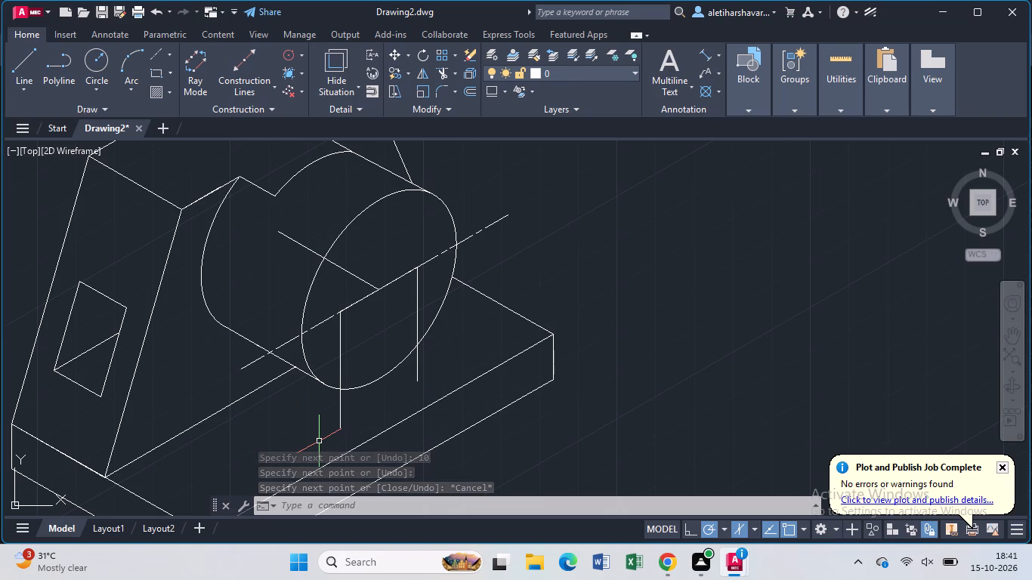
key(Escape)
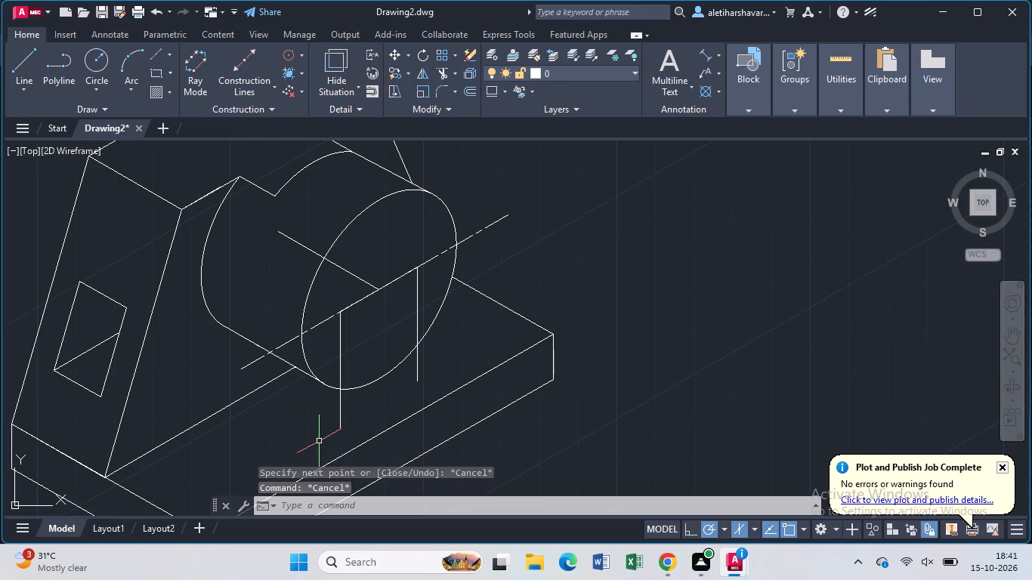
Trim the overhangs of both new vertical lines below the front isocircle.
text(tr)
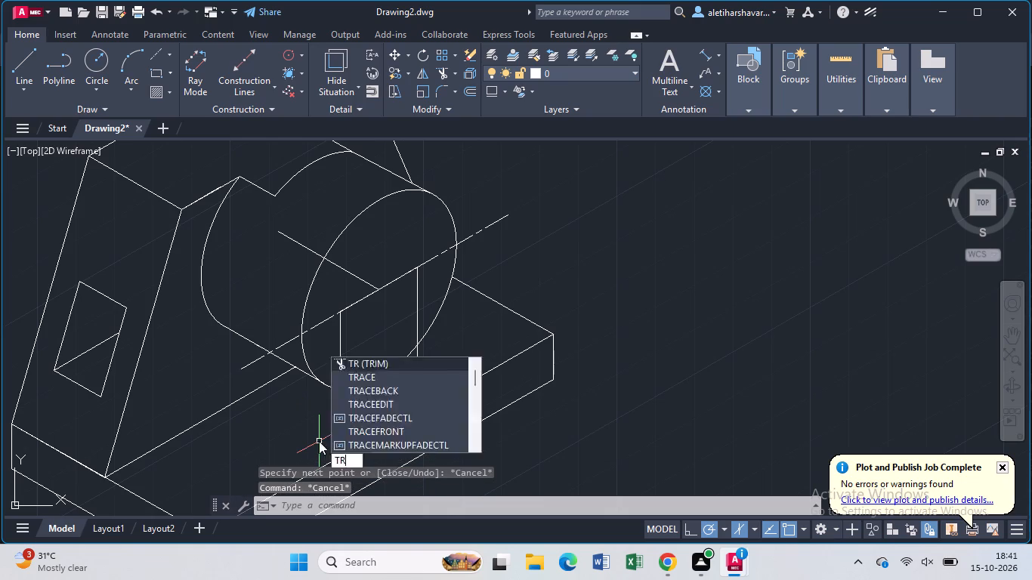
key(Return)
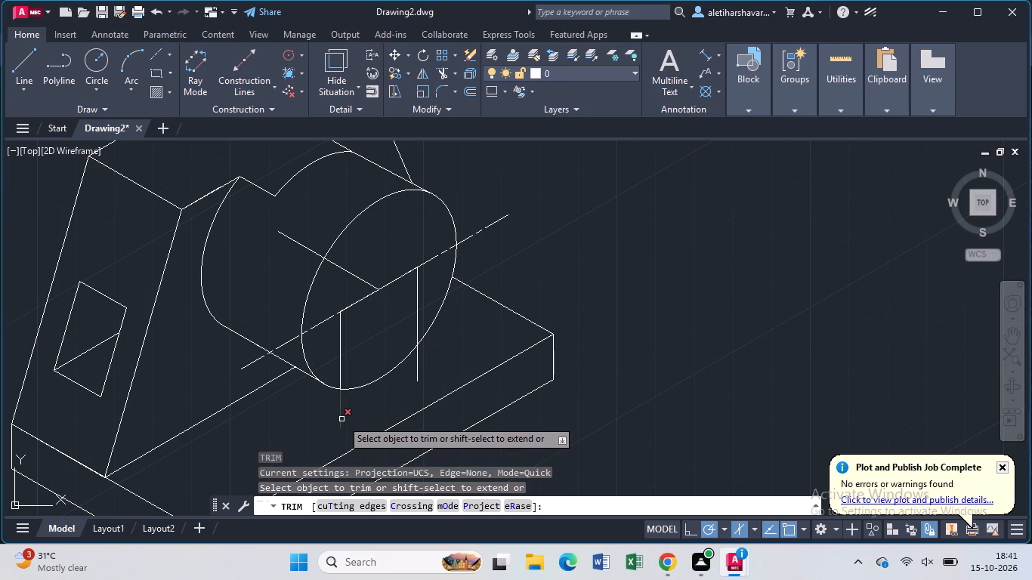
click(341, 419)
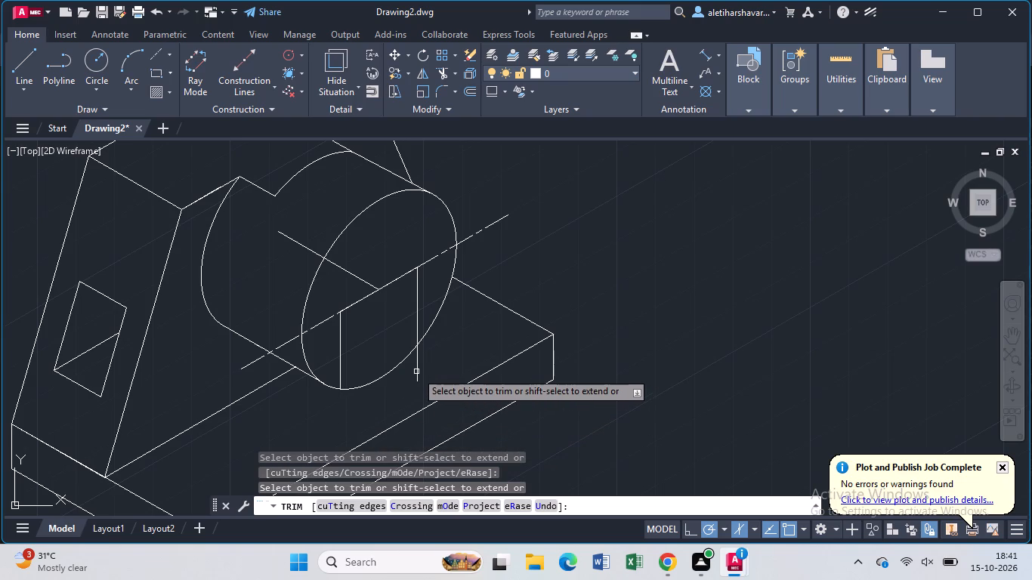
click(419, 372)
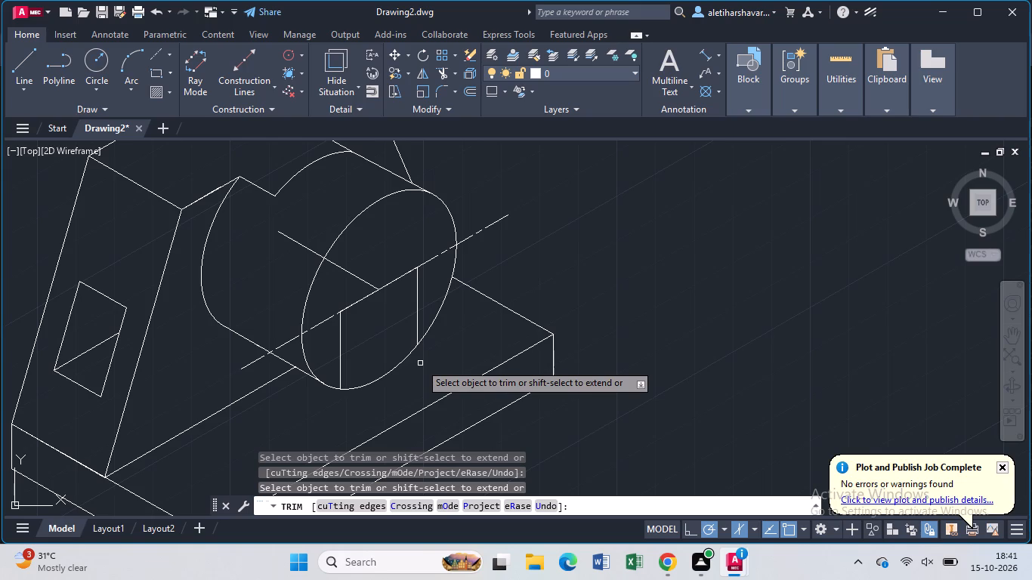
key(Escape)
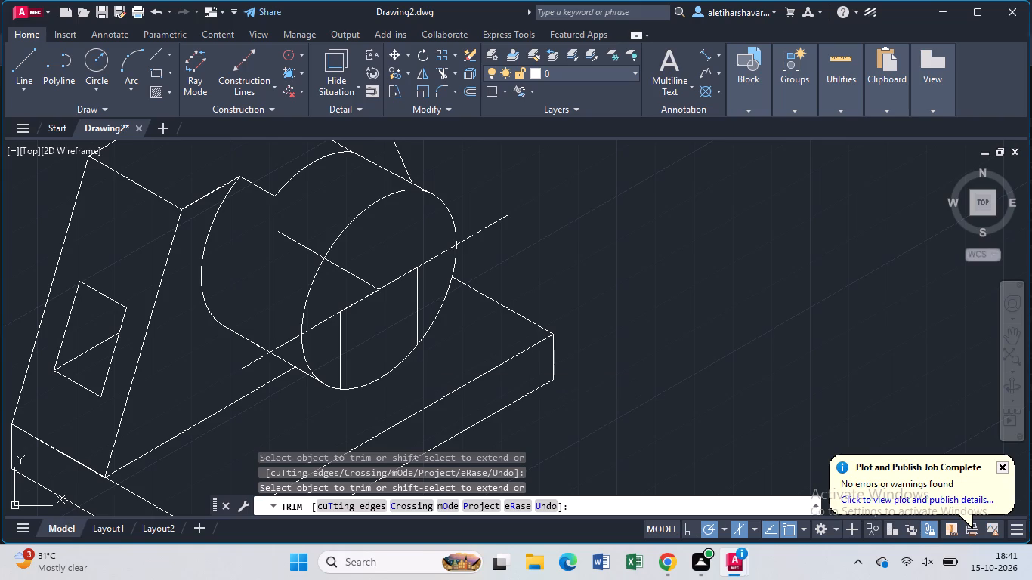
Draw a 10-unit line at 180° from the point where the 30°-side vertical line meets the front isocircle.
key(l)
key(Return)
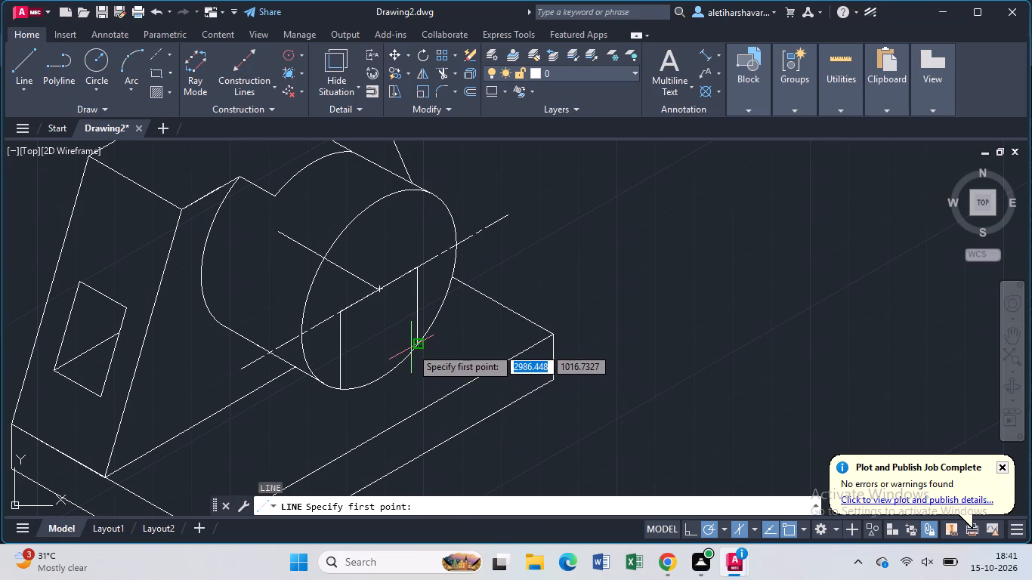
click(416, 344)
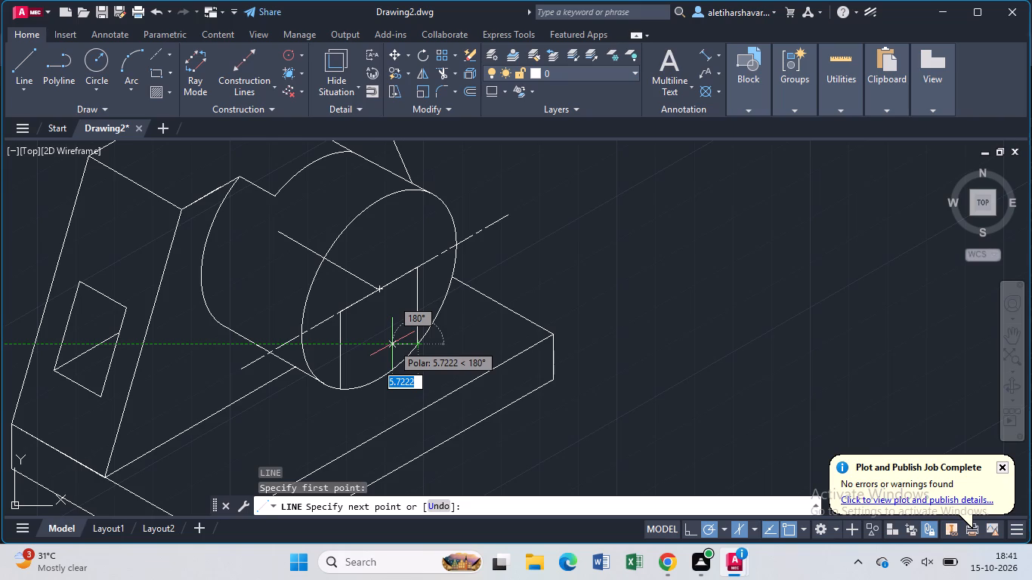
text(10)
key(Return)
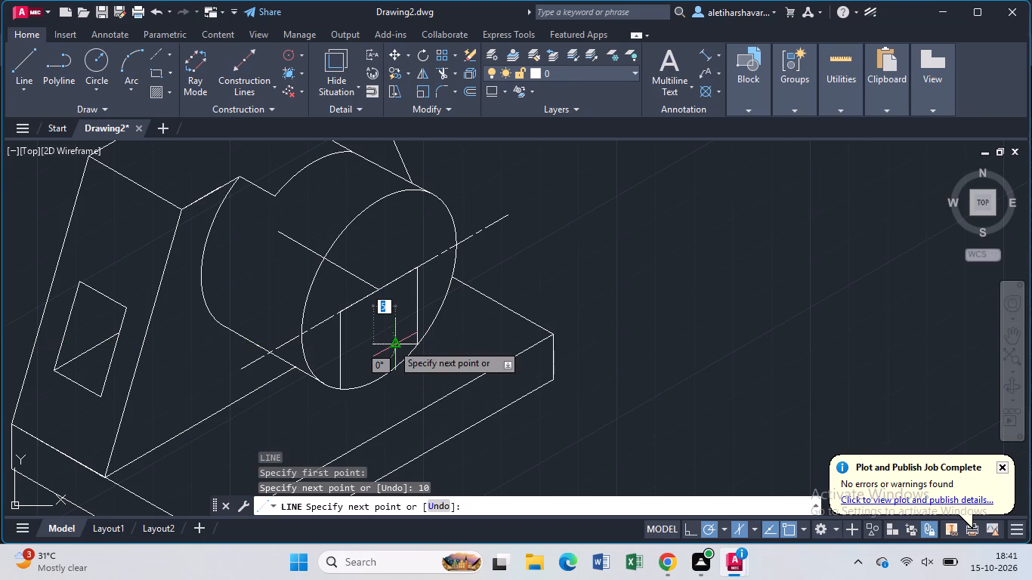
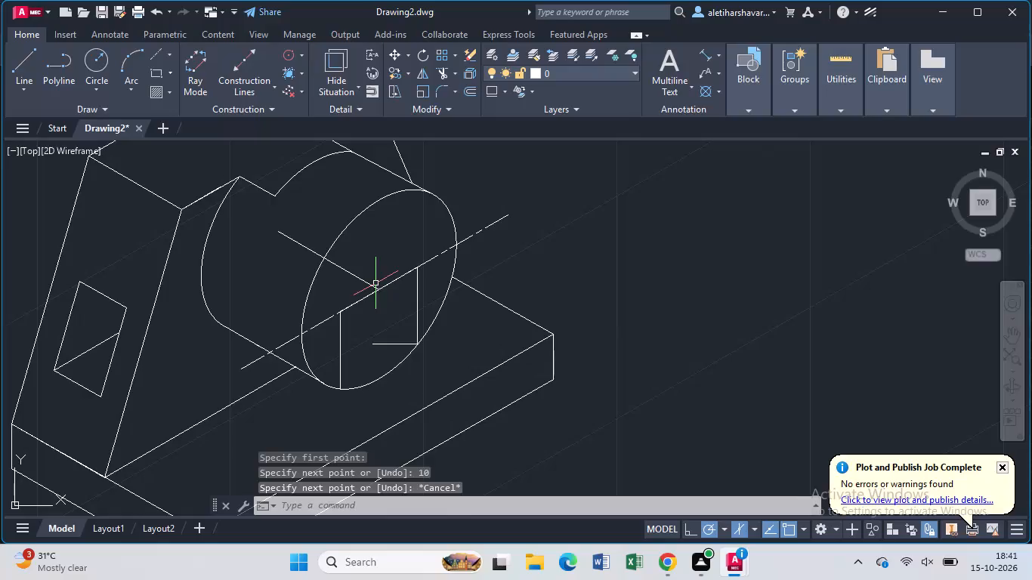
From the front isocircle's centre, draw a line about 24 units straight down.
key(l)
key(Return)
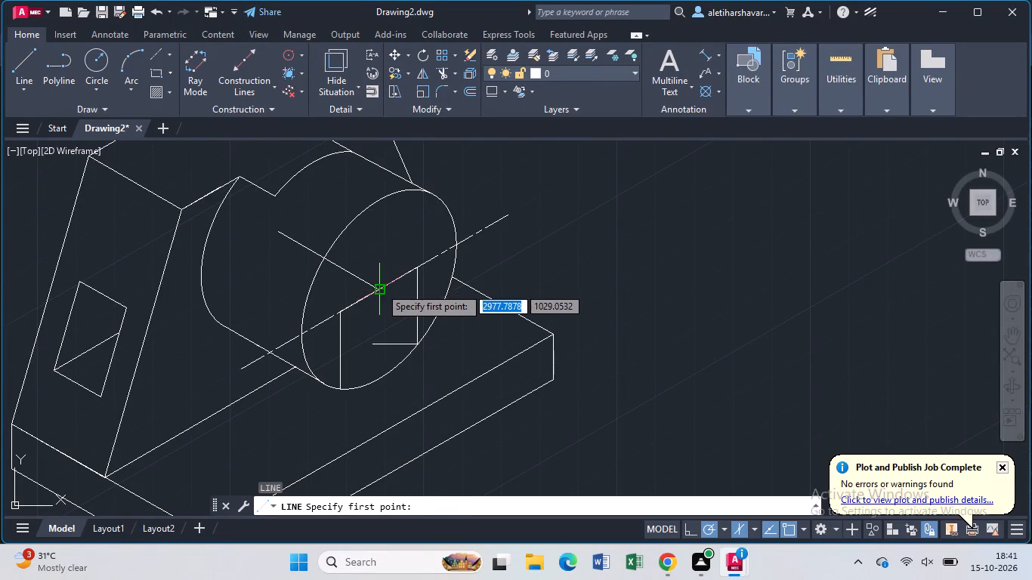
click(380, 287)
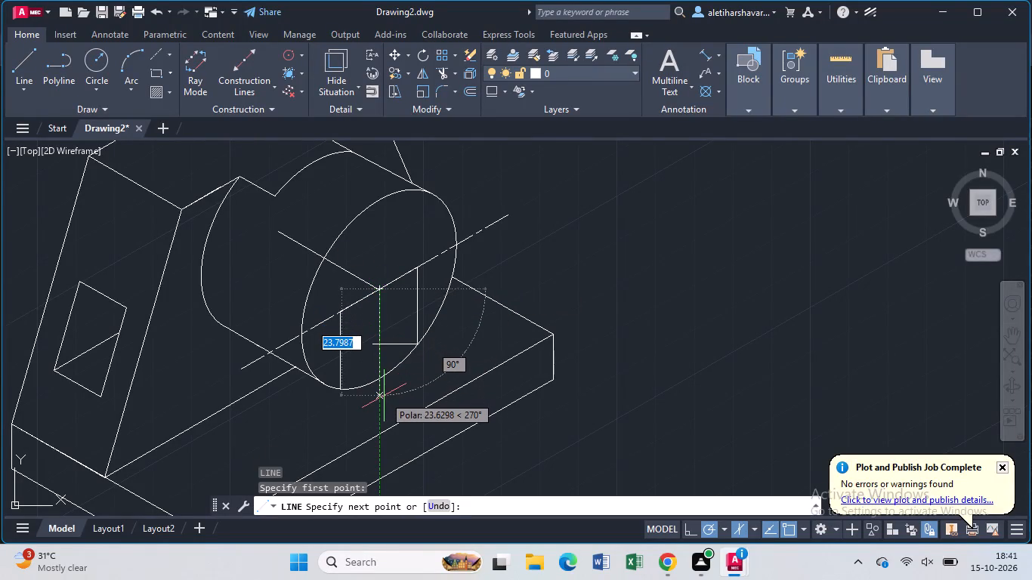
click(384, 396)
key(Escape)
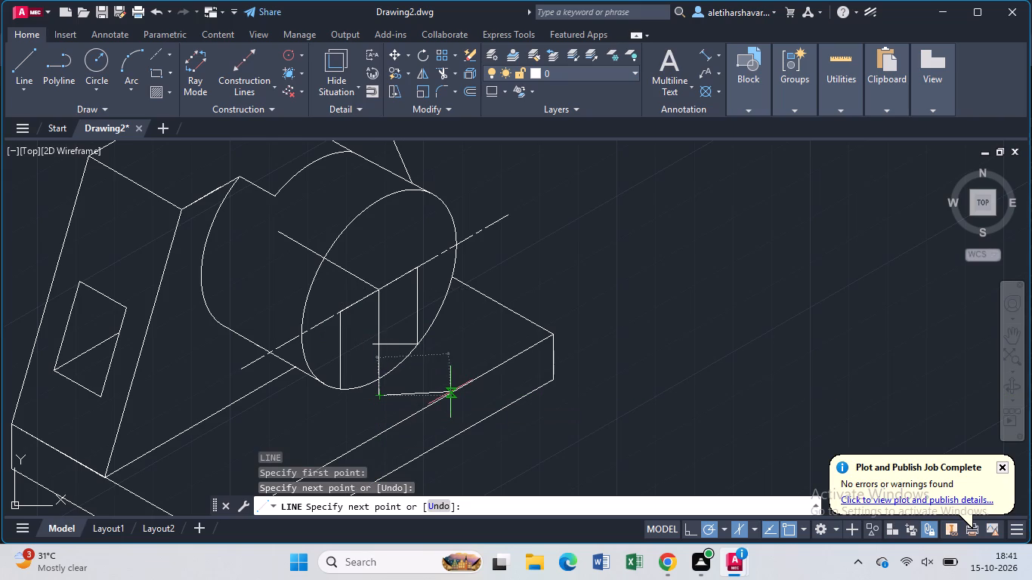
Trim the new centre vertical and the short 10-unit horizontal line so they meet at a clean corner inside the front isocircle.
text(tr)
key(Return)
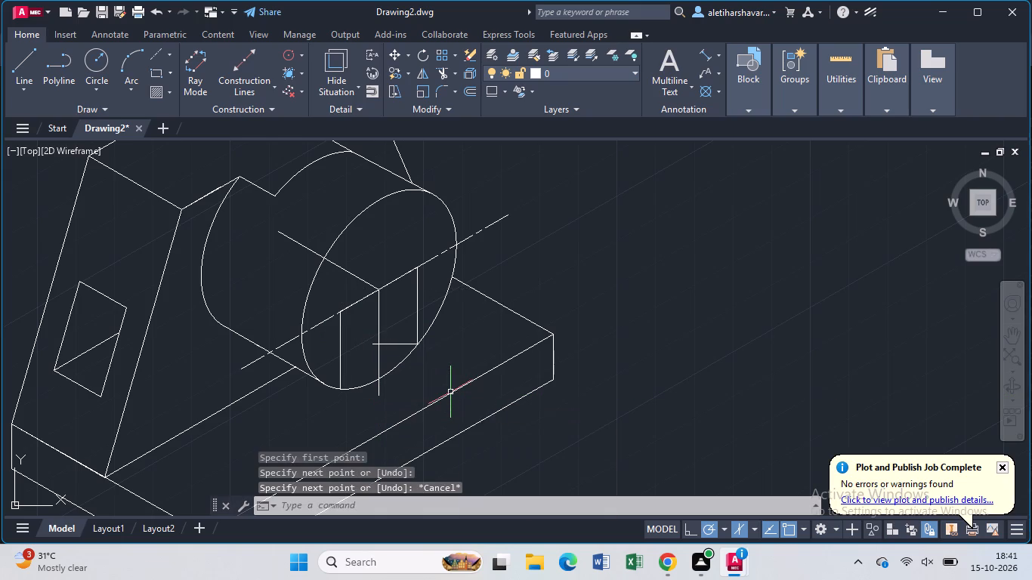
click(373, 346)
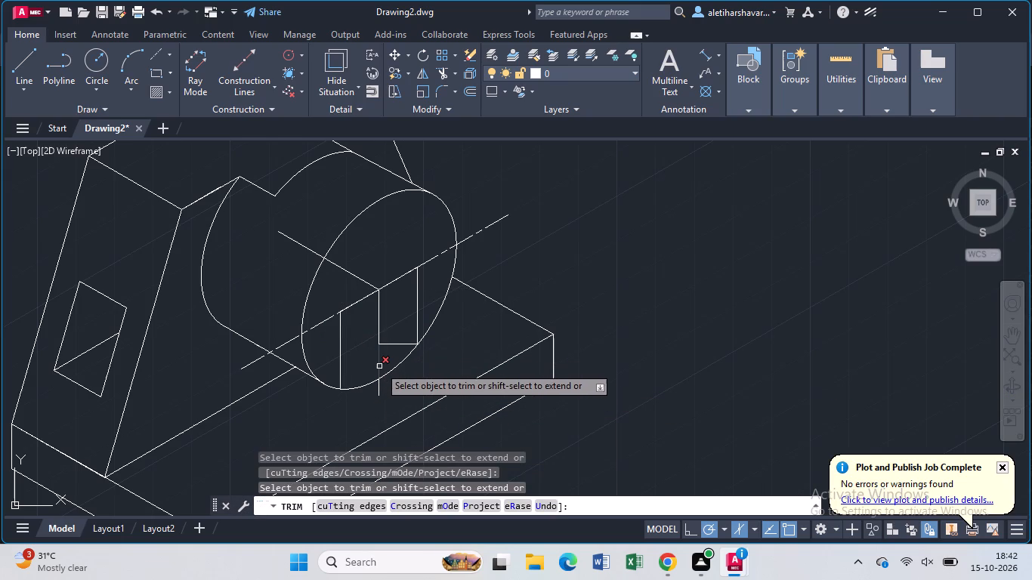
click(379, 366)
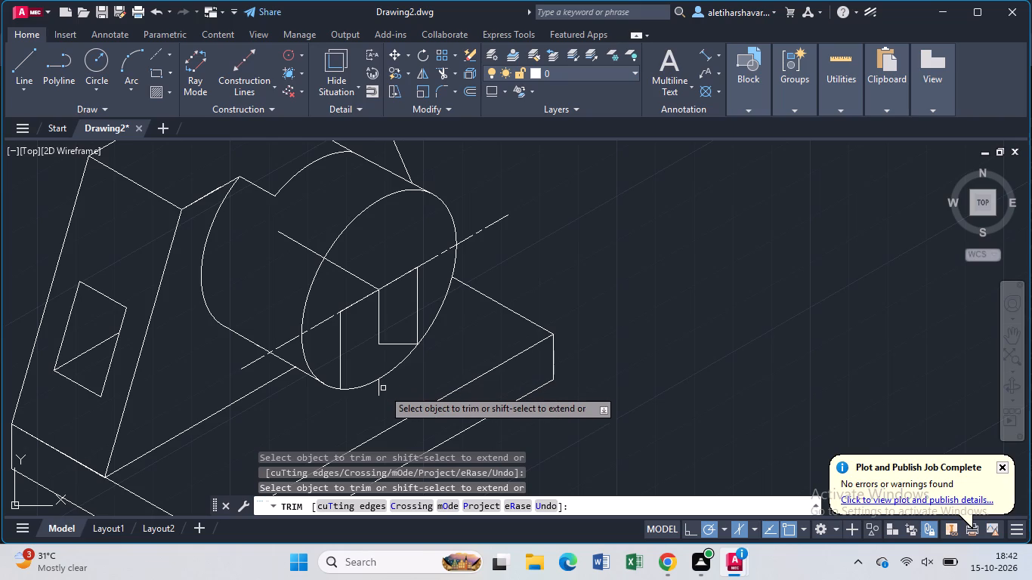
click(380, 391)
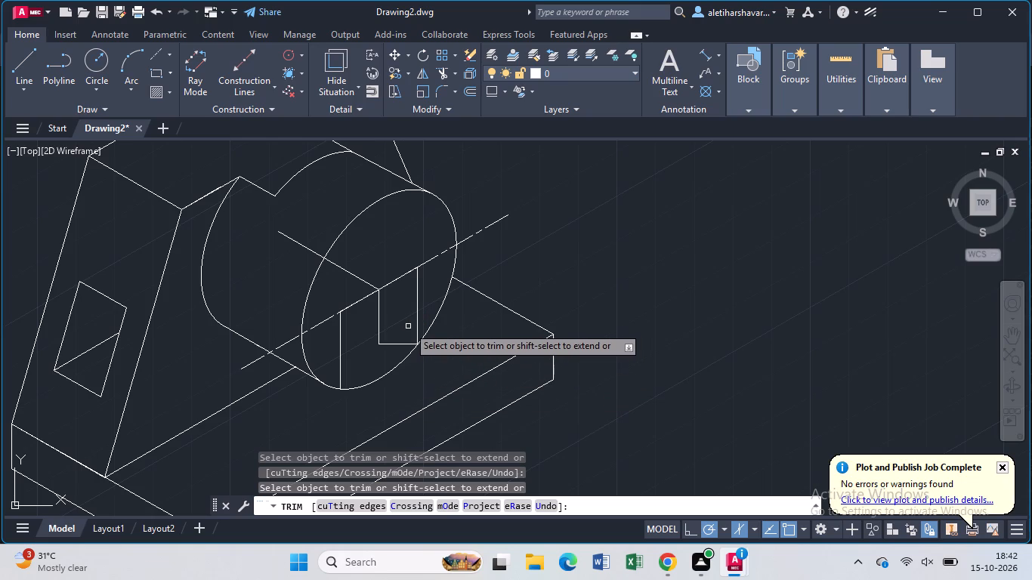
key(l)
key(Return)
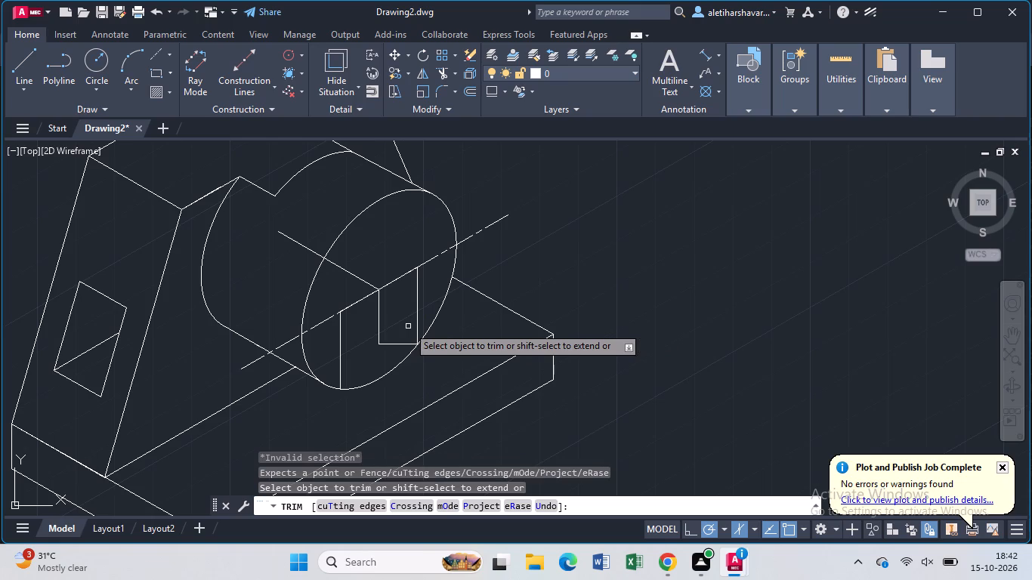
key(Escape)
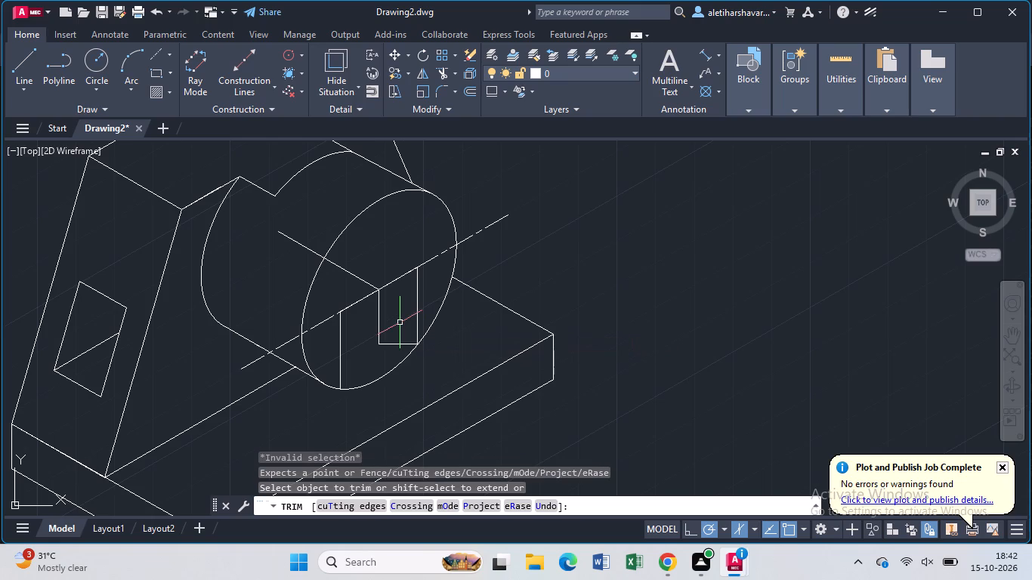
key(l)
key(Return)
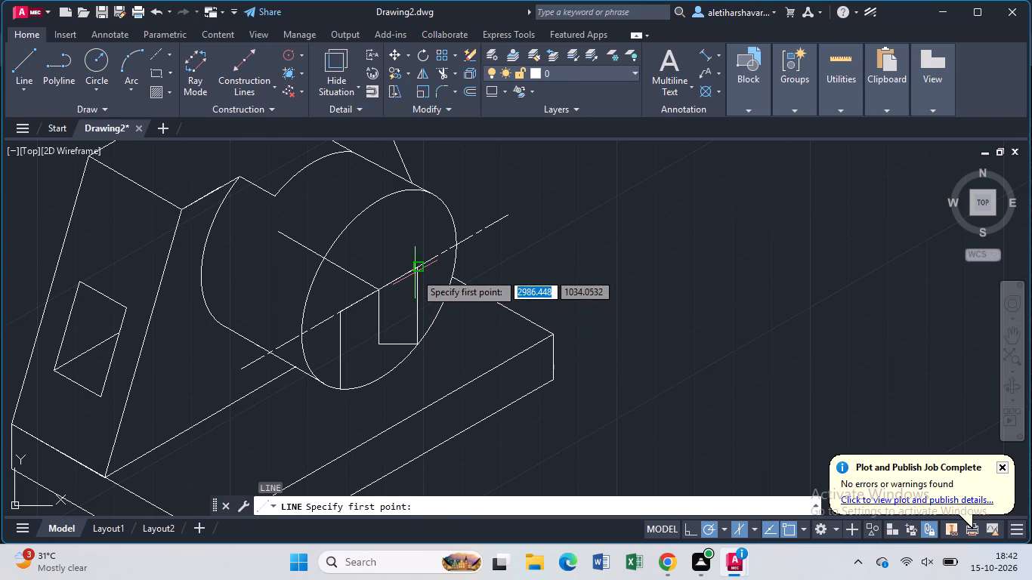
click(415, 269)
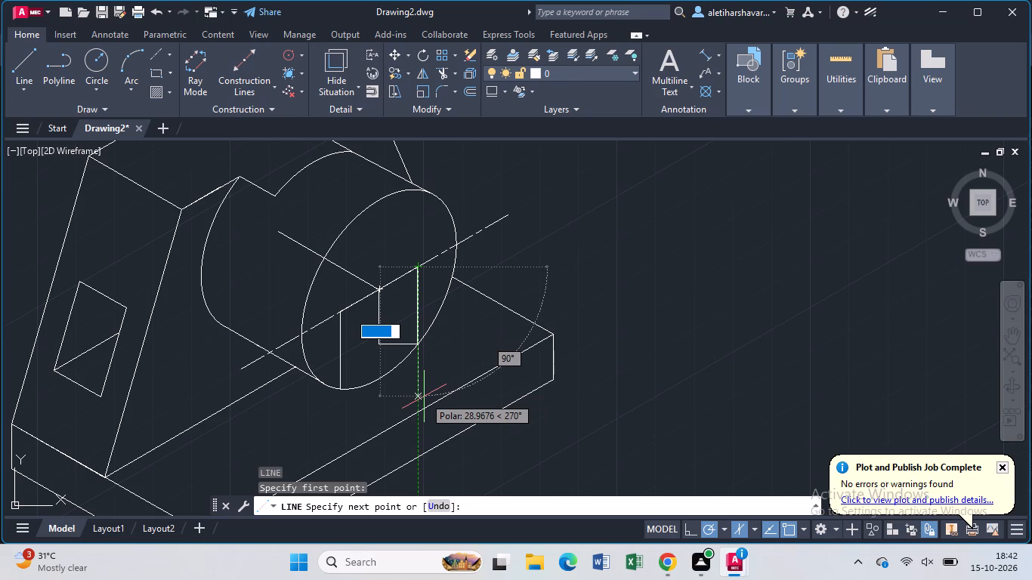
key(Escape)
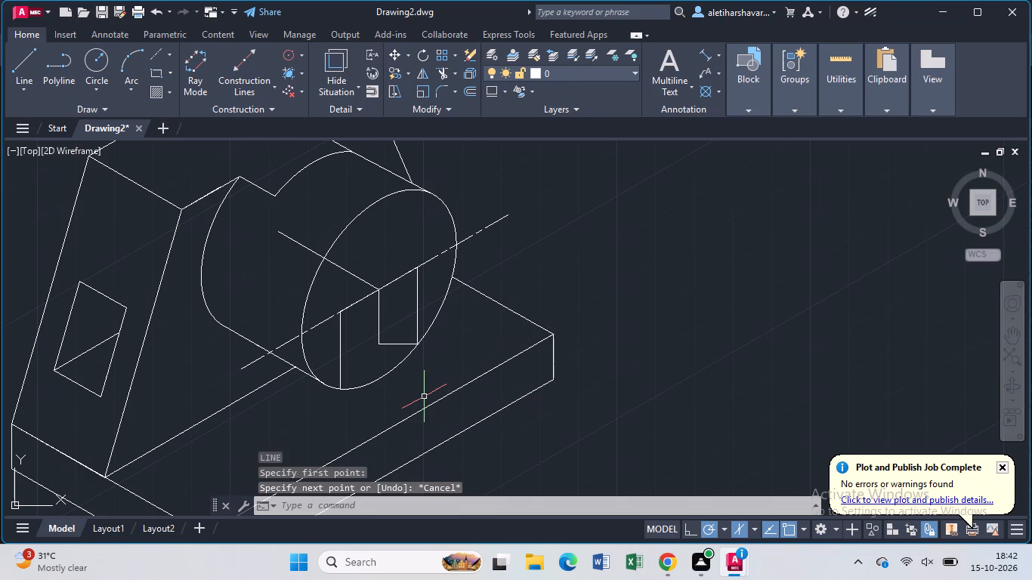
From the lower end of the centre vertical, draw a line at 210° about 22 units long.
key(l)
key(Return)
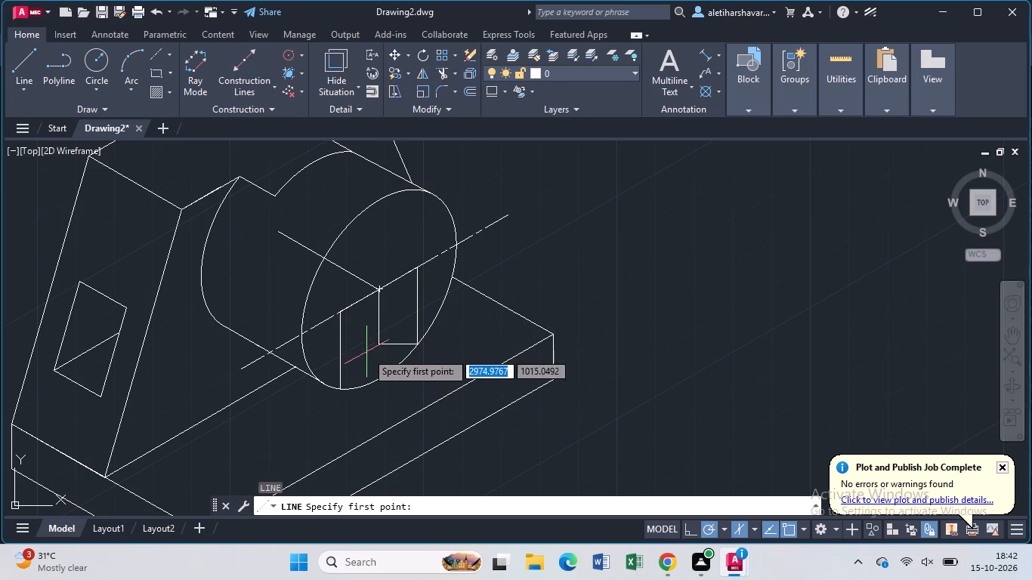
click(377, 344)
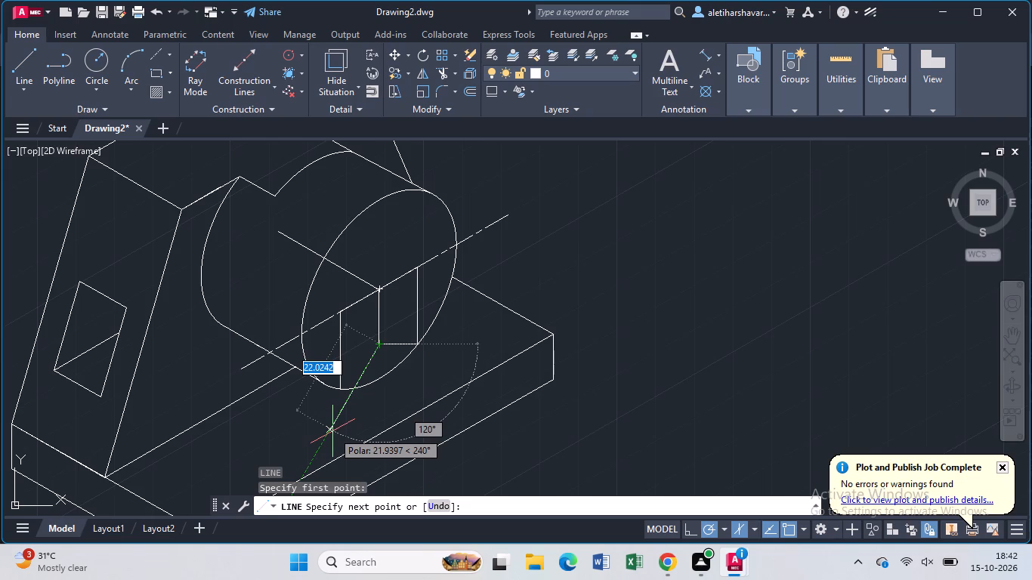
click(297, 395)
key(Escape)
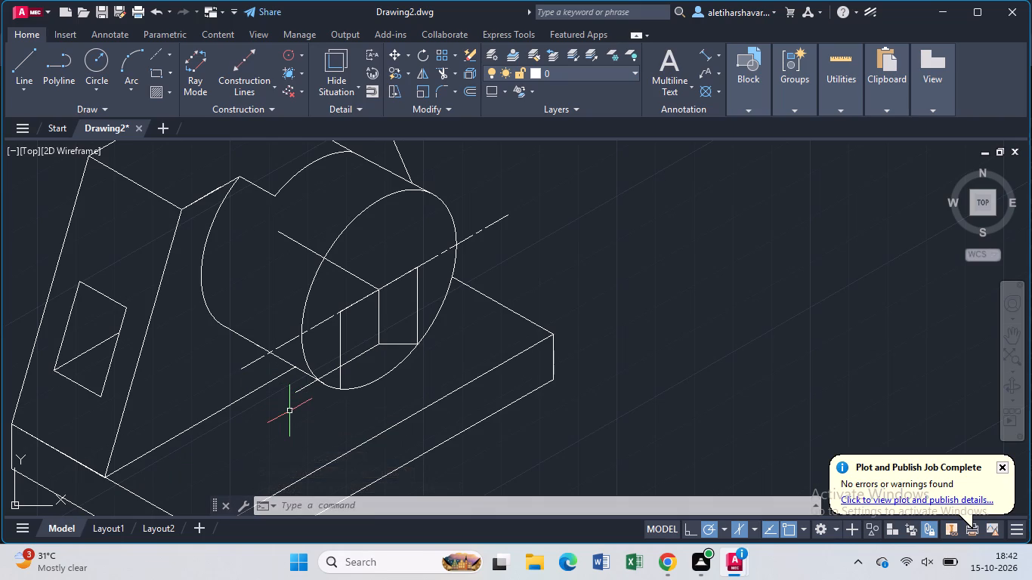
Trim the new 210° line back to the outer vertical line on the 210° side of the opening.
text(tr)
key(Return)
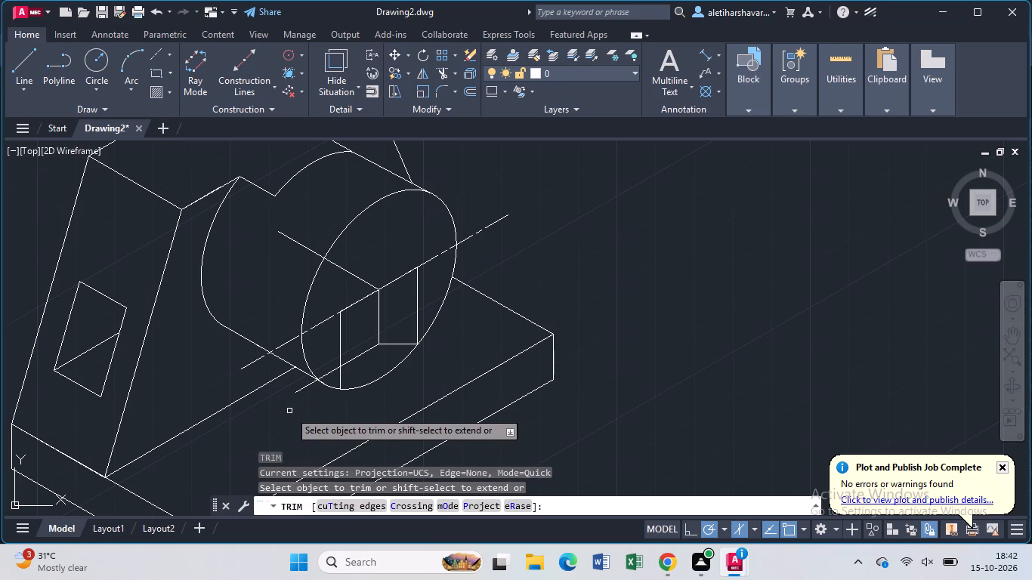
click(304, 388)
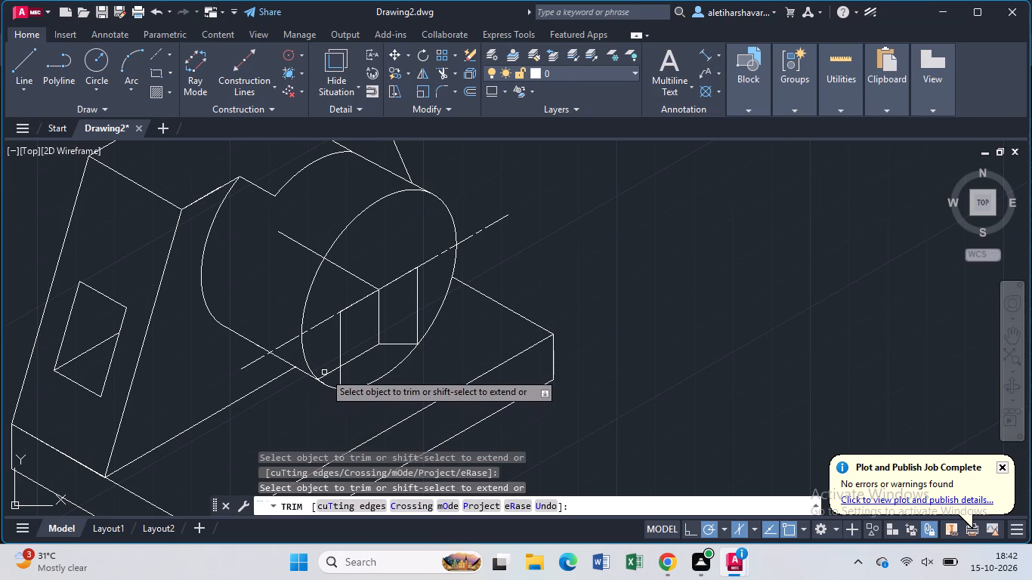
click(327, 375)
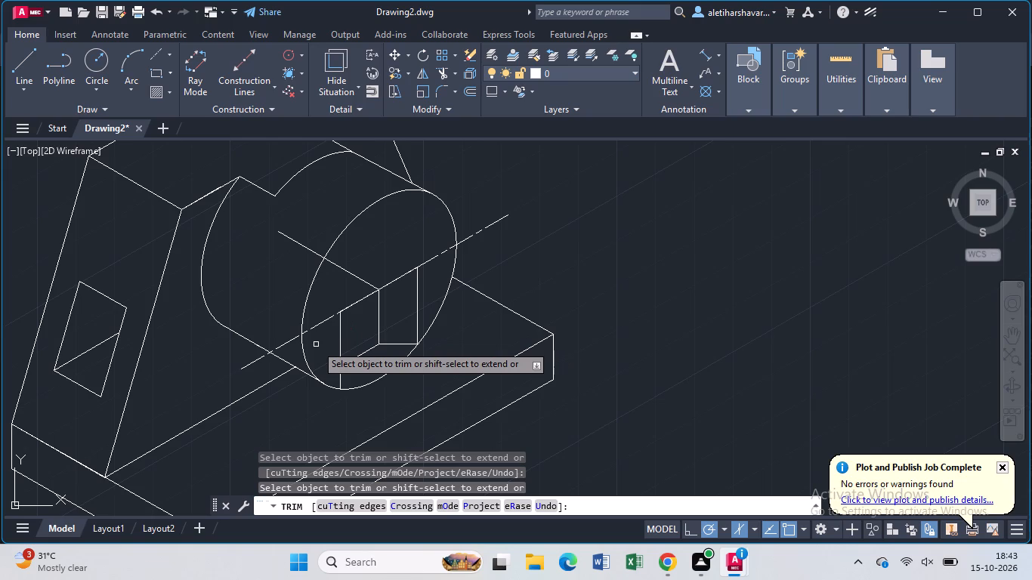
Trim away the 150° line running from the front isocircle's centre back across the boss, including its part outside the circle.
click(349, 273)
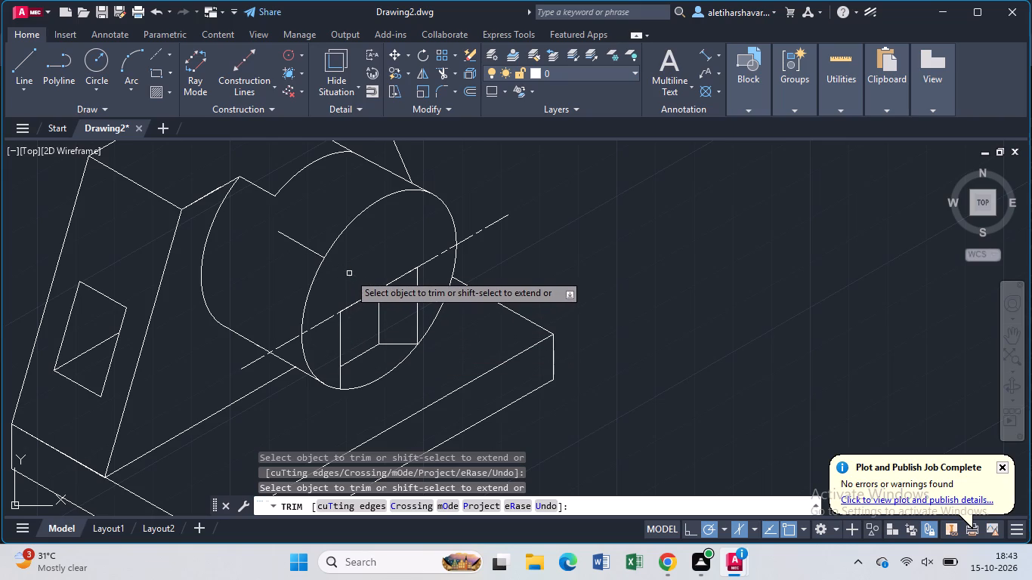
click(304, 245)
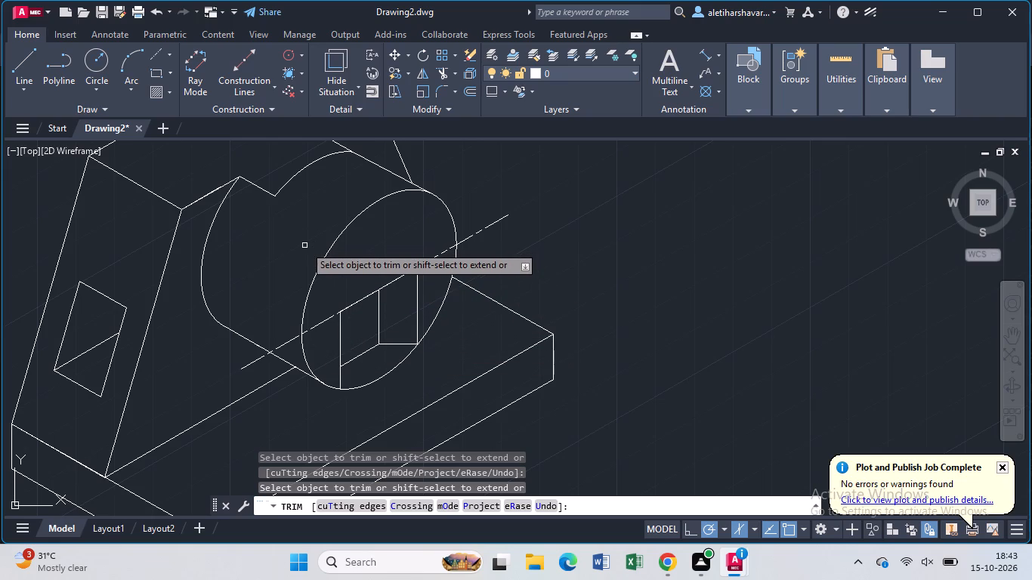
Trim the lower arc of the front isocircle between the two outer vertical lines.
scroll(503, 341, down, 2)
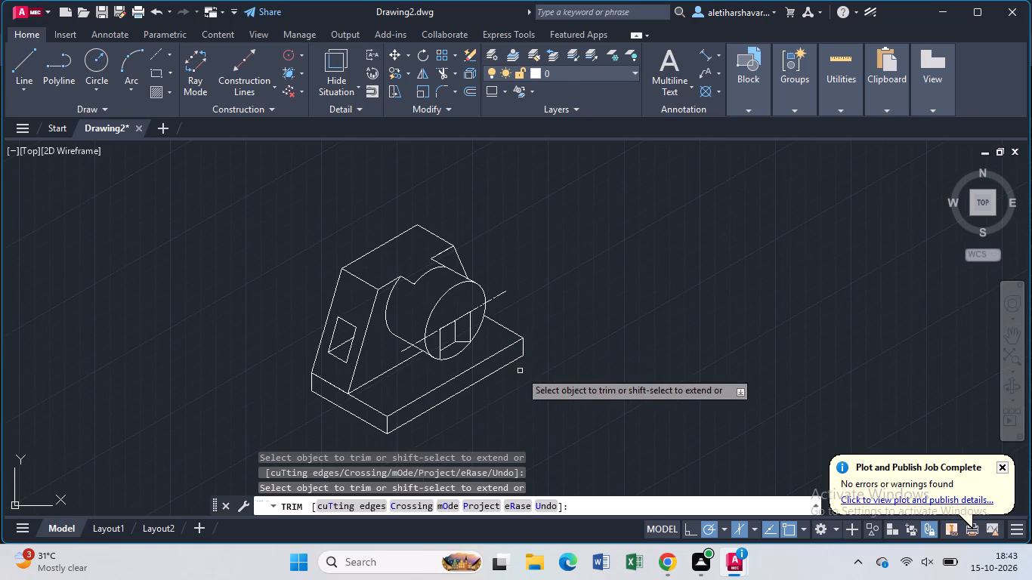
click(453, 358)
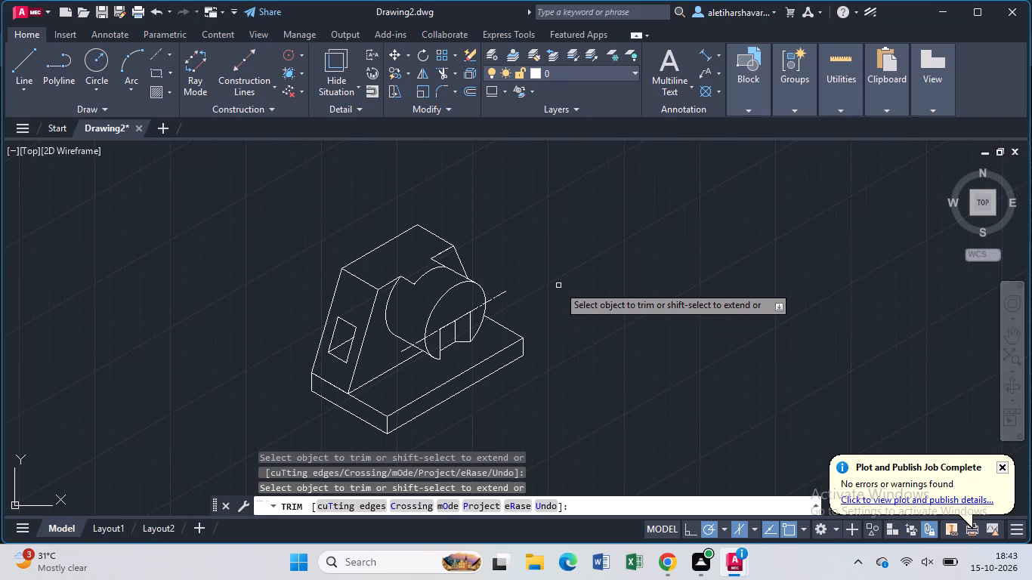
key(l)
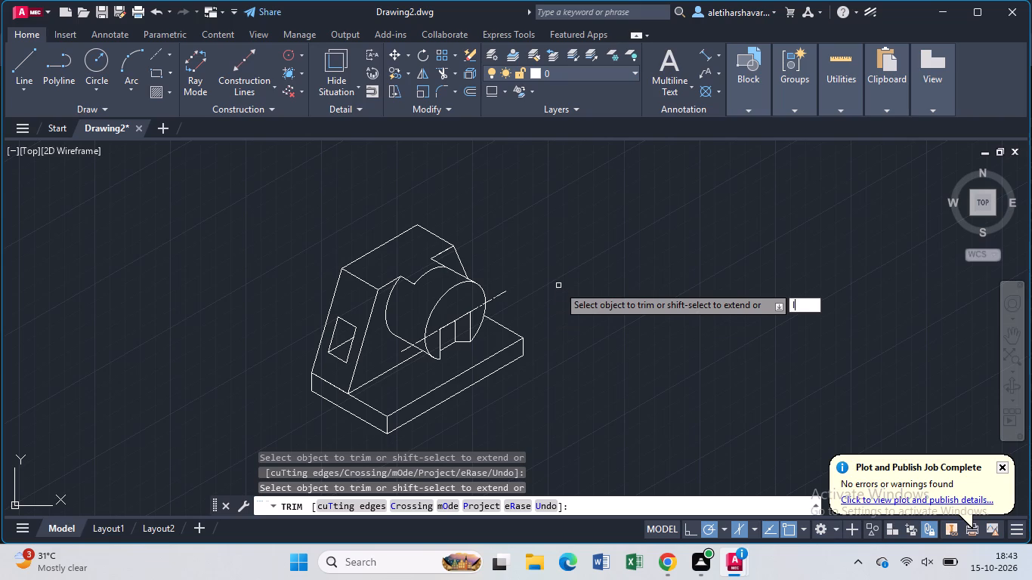
key(Return)
key(Escape)
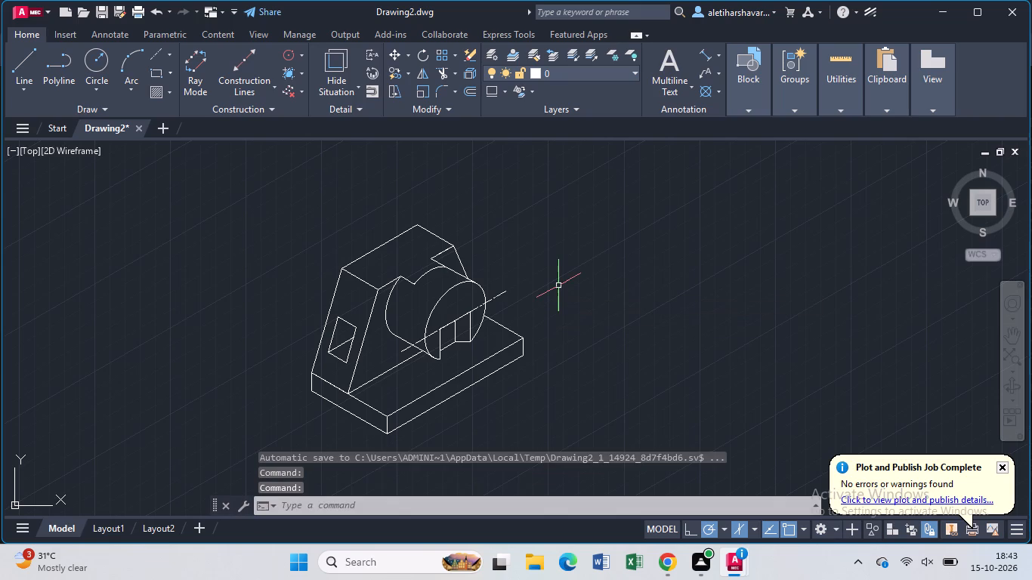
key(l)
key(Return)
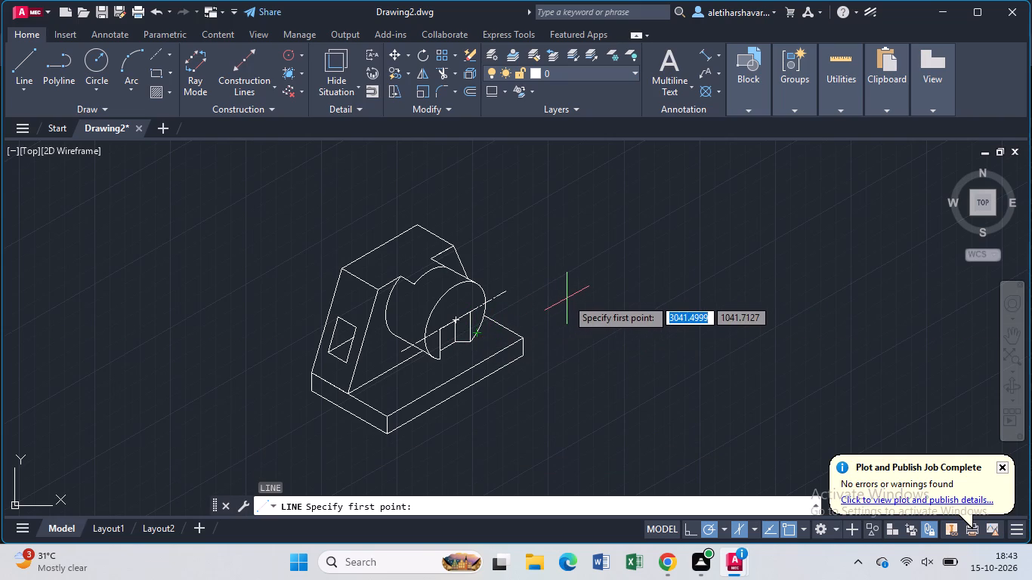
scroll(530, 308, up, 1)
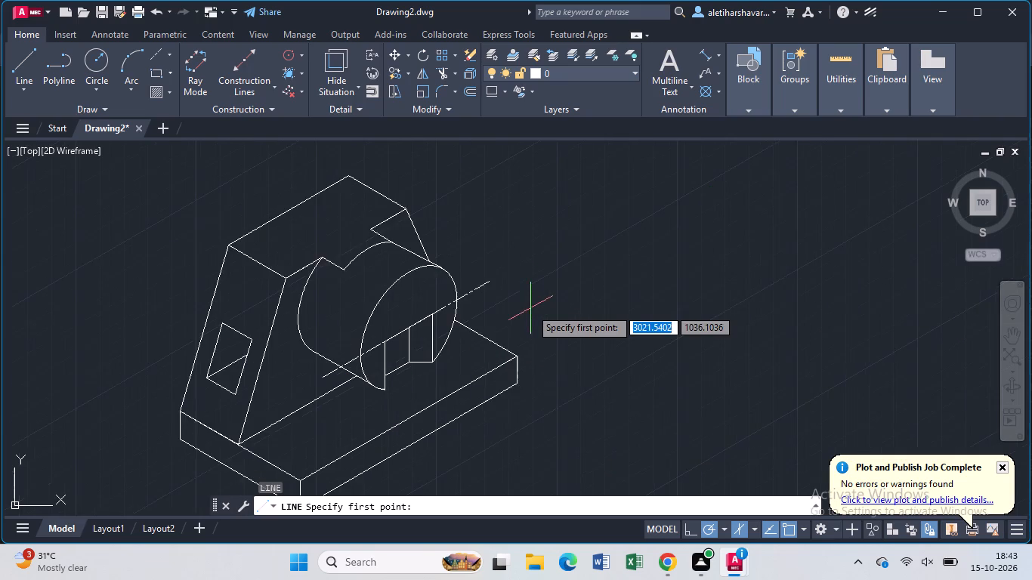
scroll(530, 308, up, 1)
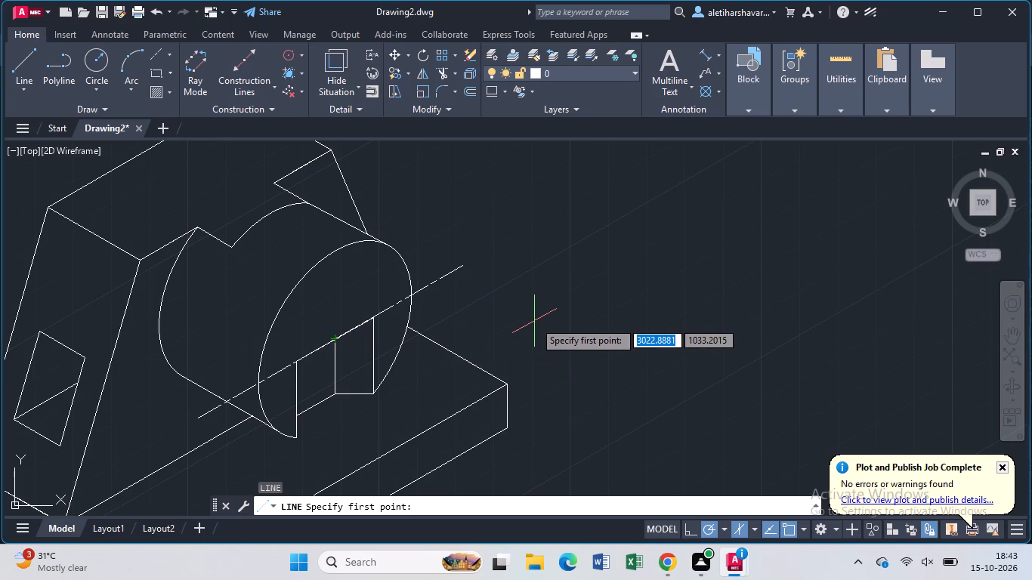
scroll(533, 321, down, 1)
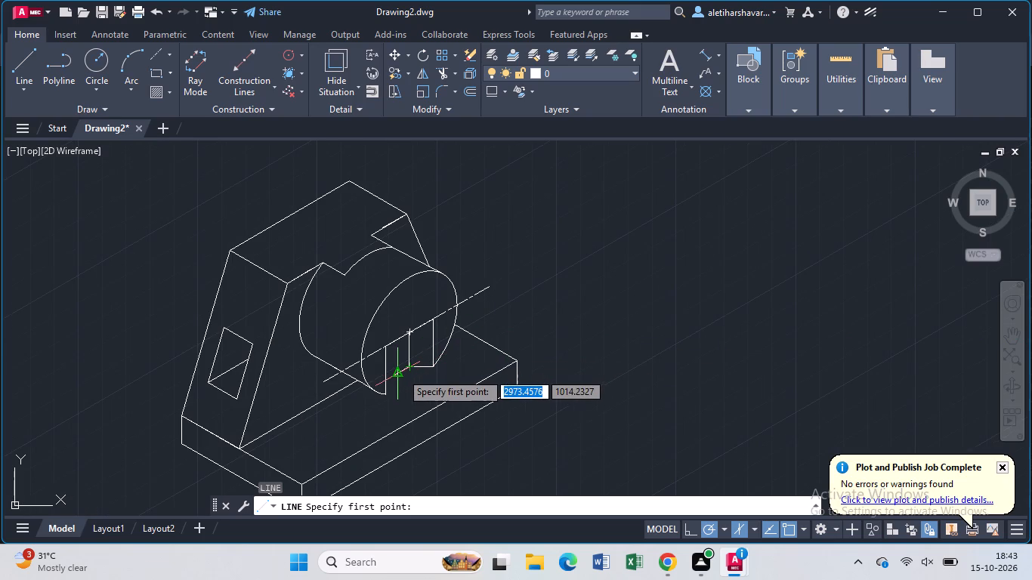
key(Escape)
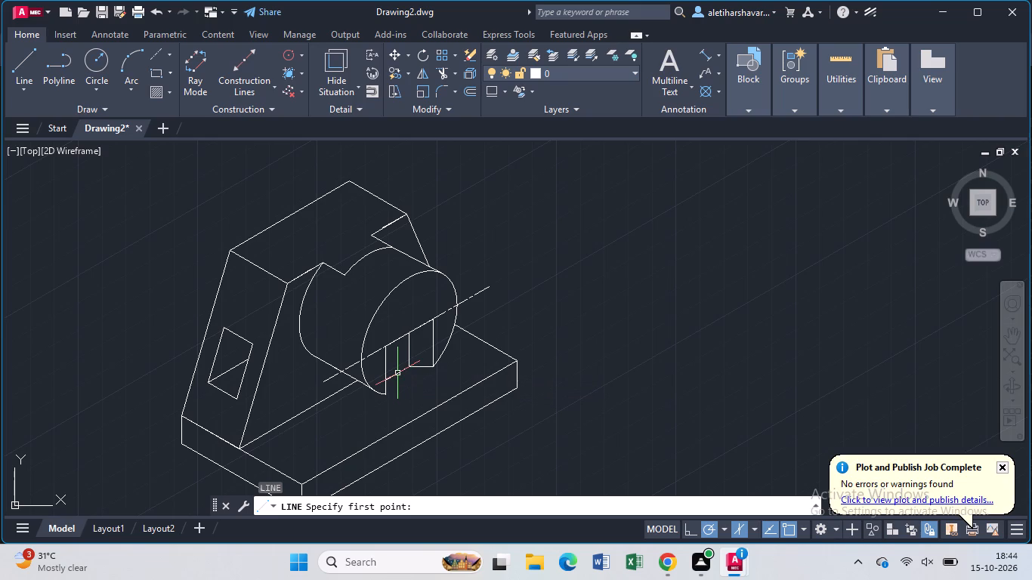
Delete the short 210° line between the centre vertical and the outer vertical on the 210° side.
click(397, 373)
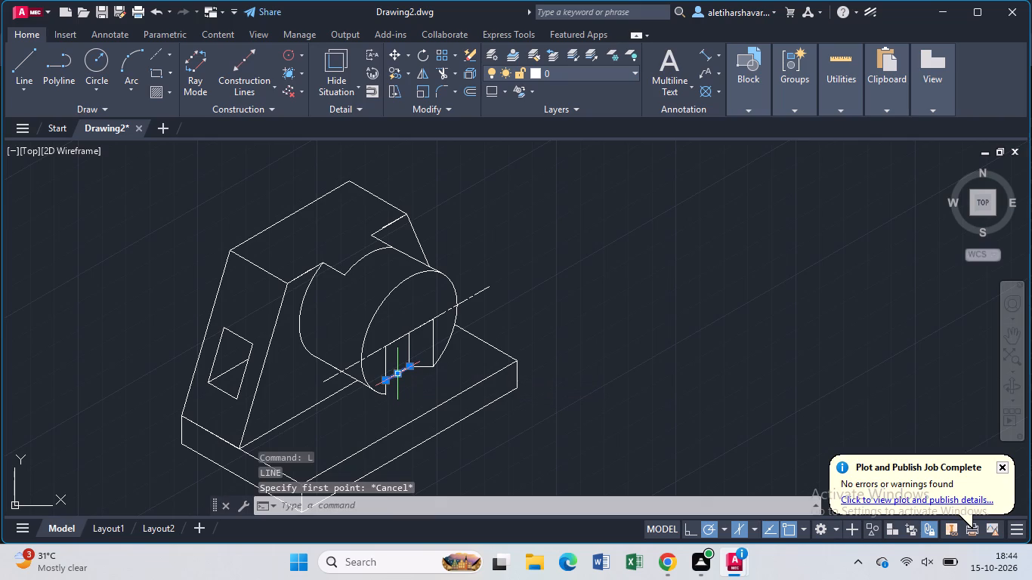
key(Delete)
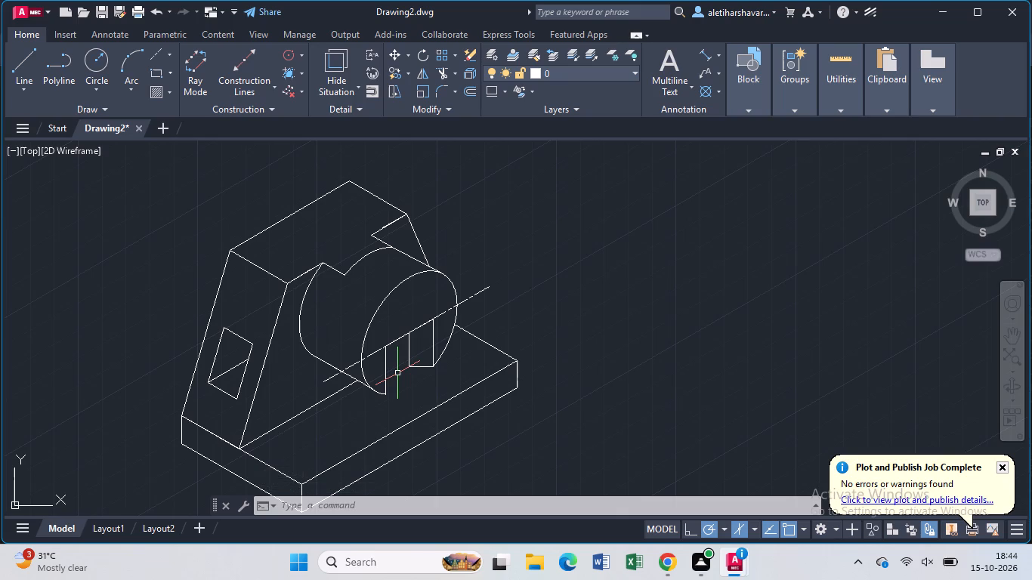
Draw a line at 30° about 114 units long from the upright's near lower corner on the base, passing across the boss opening.
key(l)
key(Return)
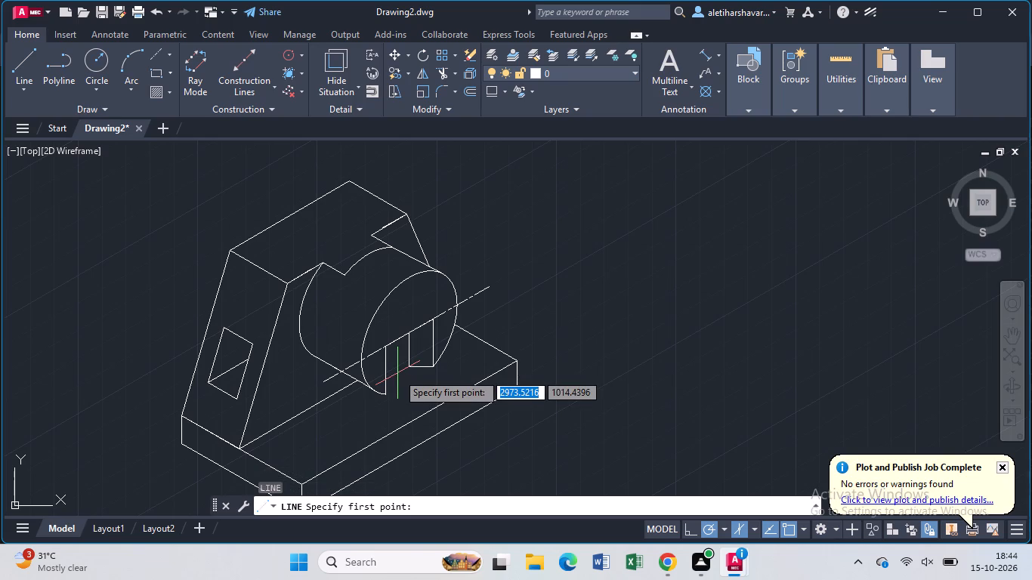
click(242, 444)
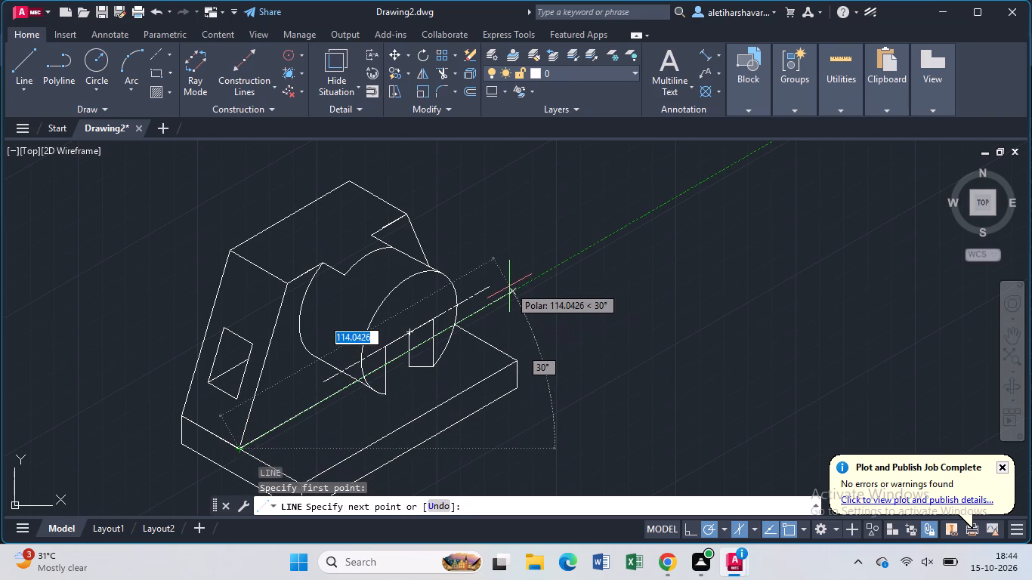
click(509, 286)
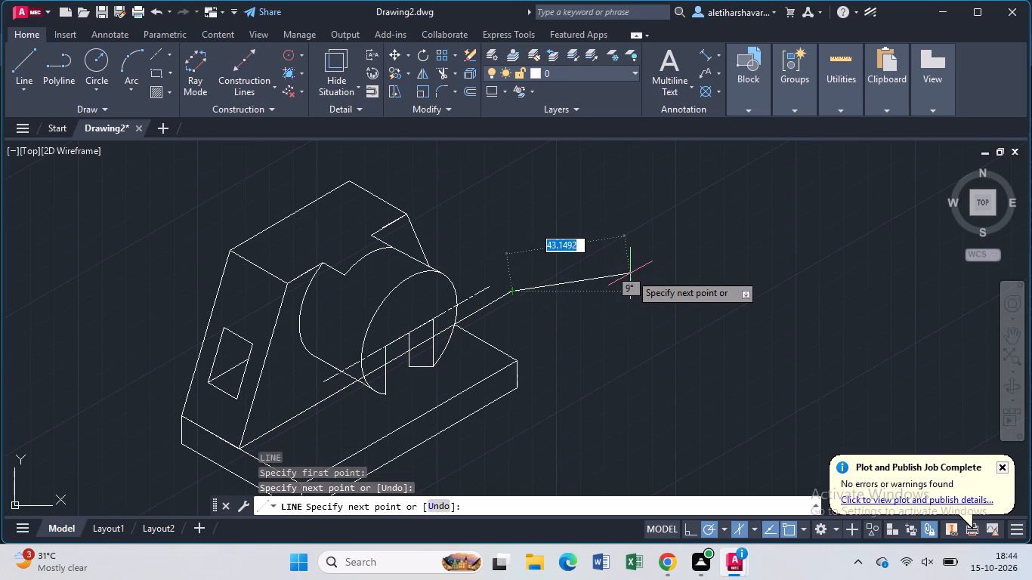
key(Escape)
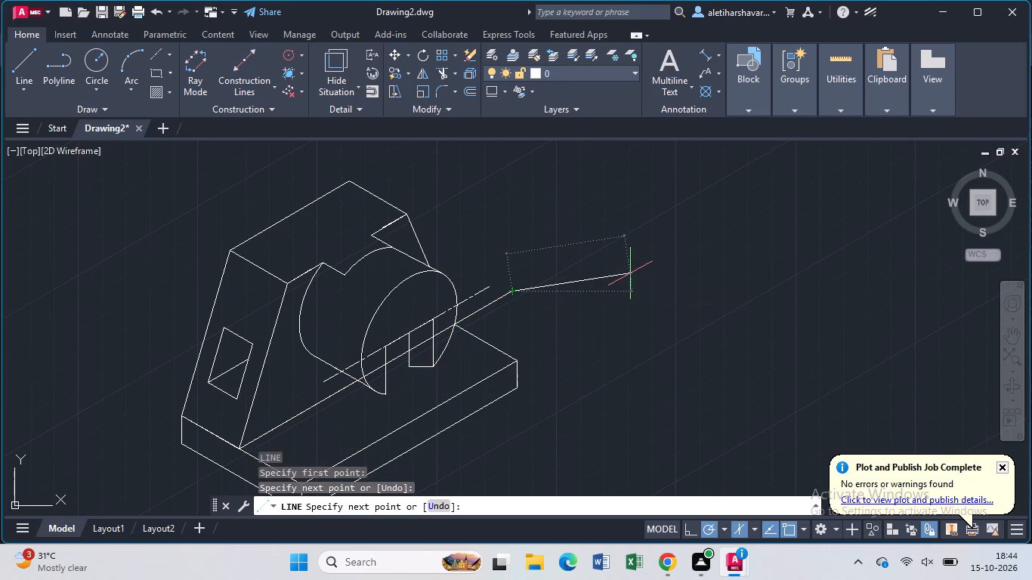
Trim the new 30° line from its far end back to the centre vertical of the boss opening.
text(tr)
key(Return)
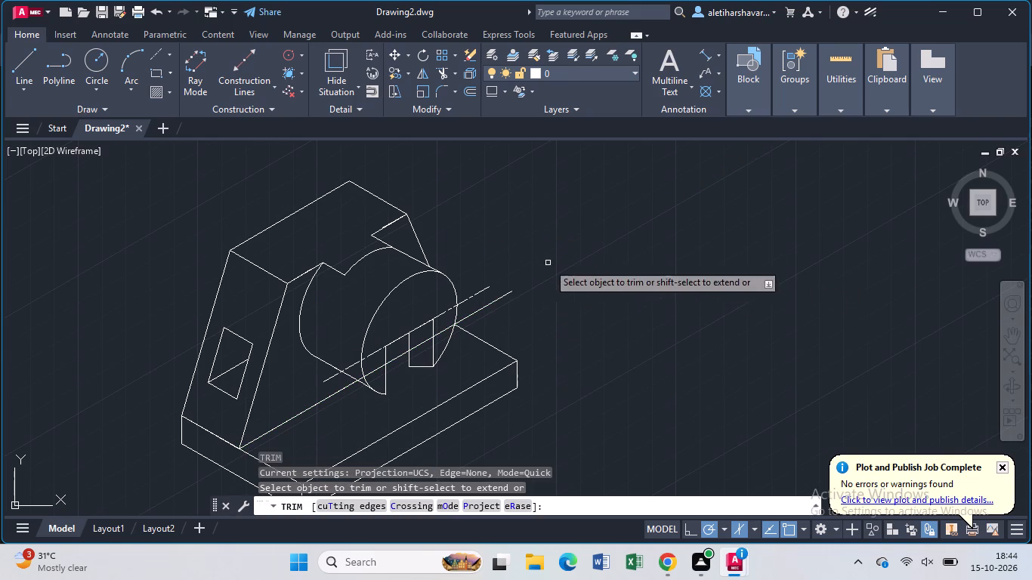
click(511, 295)
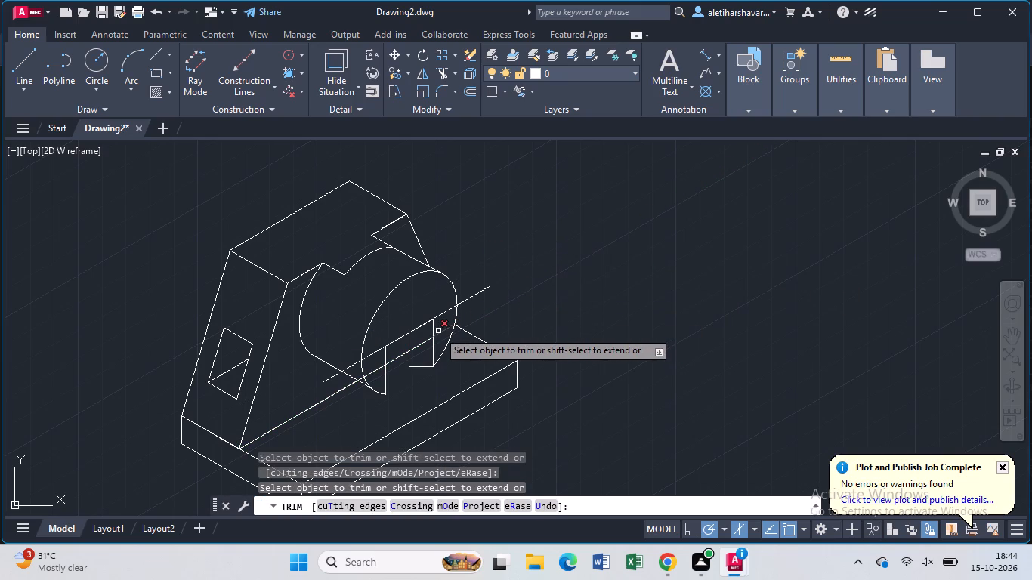
click(440, 332)
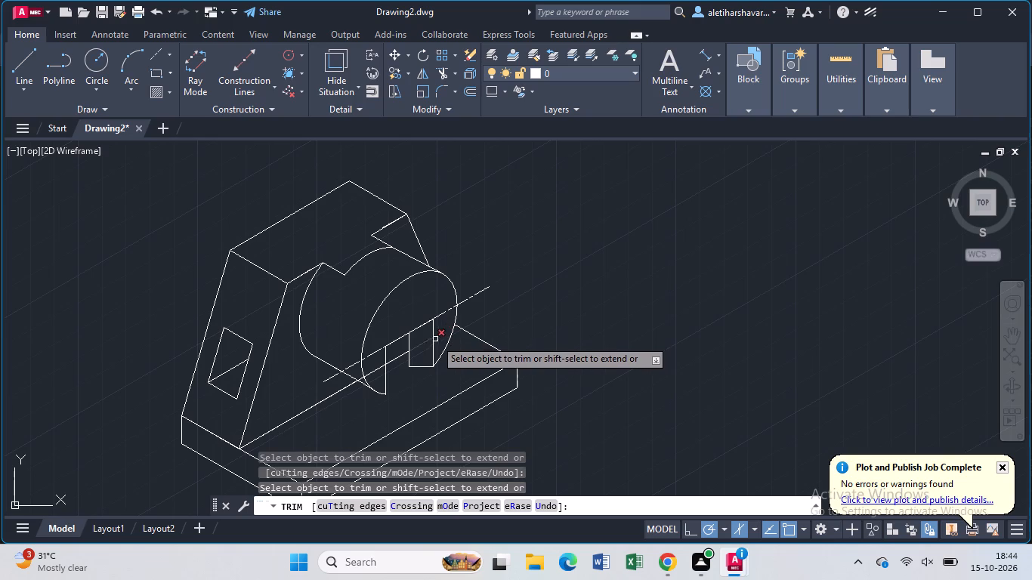
click(424, 344)
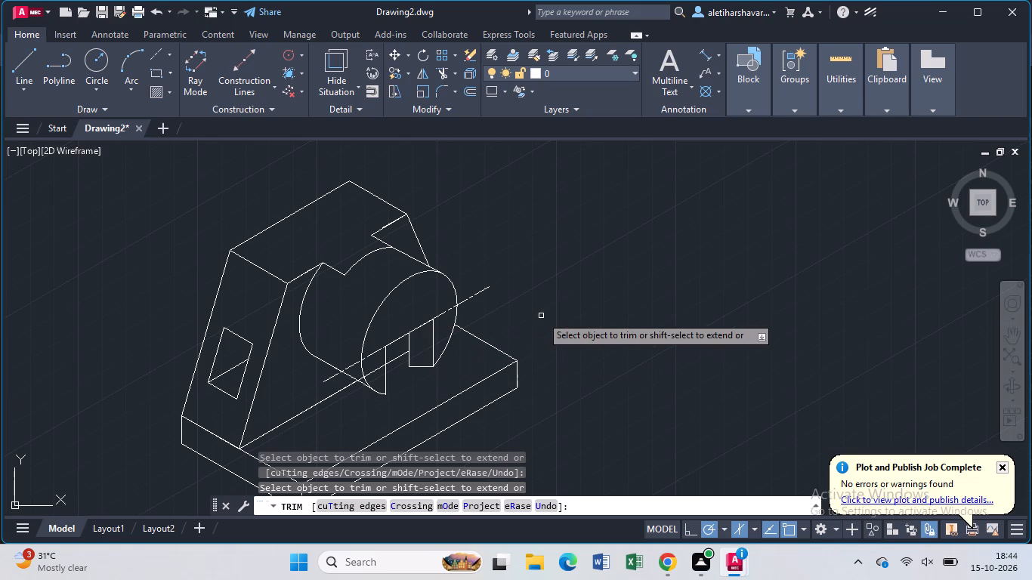
key(Escape)
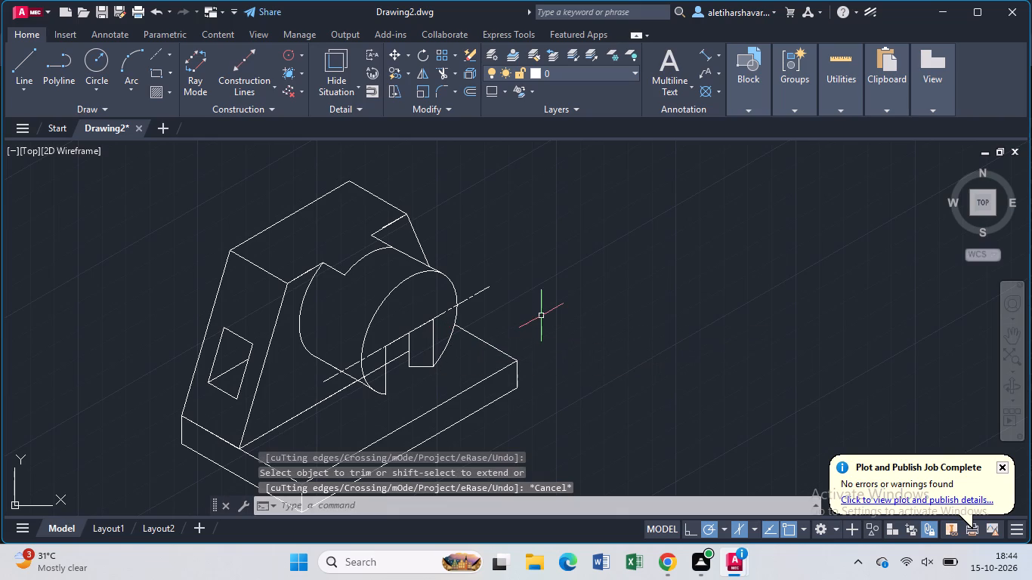
Draw a line about 10 units long at 330° from the 30° line's trimmed end to the foot of the opening's outer vertical.
key(l)
key(Return)
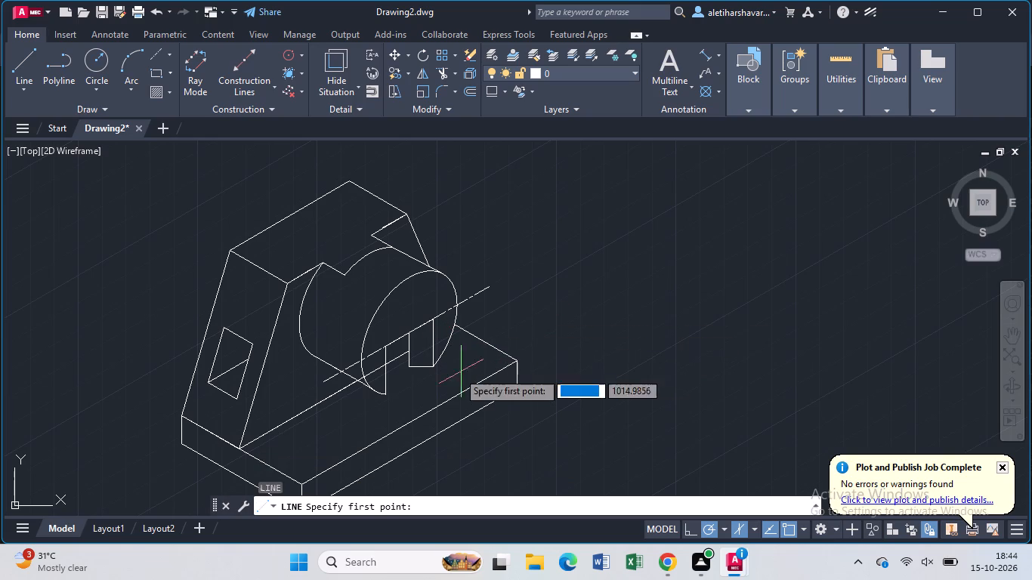
click(409, 354)
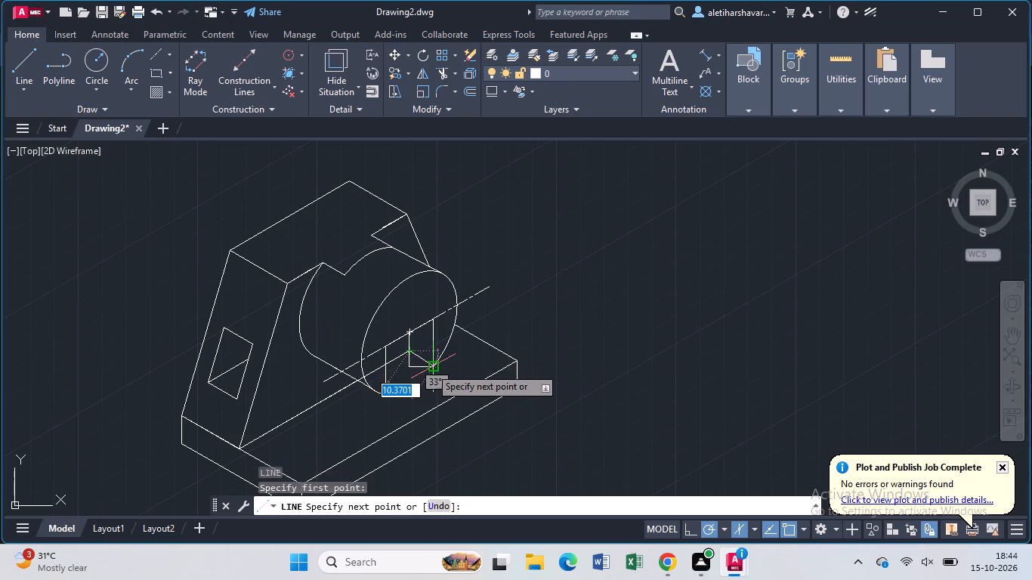
click(430, 367)
key(Escape)
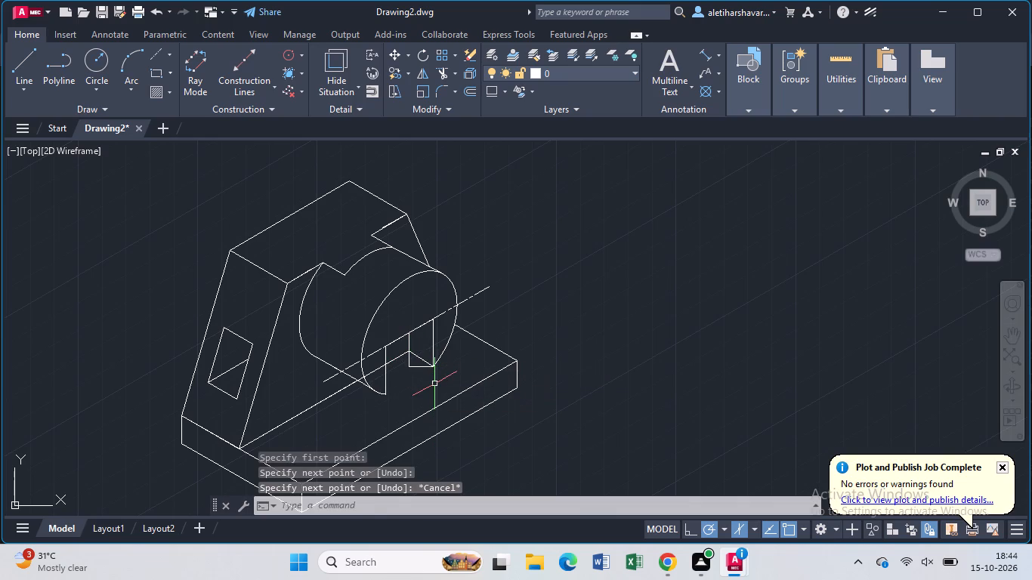
Trim the opening's horizontal bottom line, the centre vertical's lower stub, and the 30° line where it crosses the boss outside the opening.
text(tr)
key(Return)
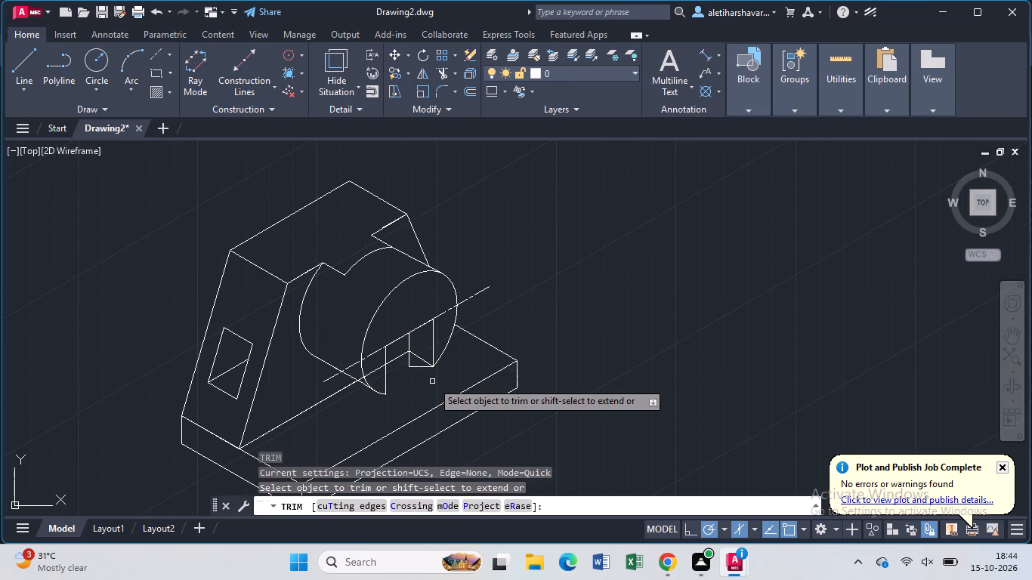
click(412, 366)
click(409, 362)
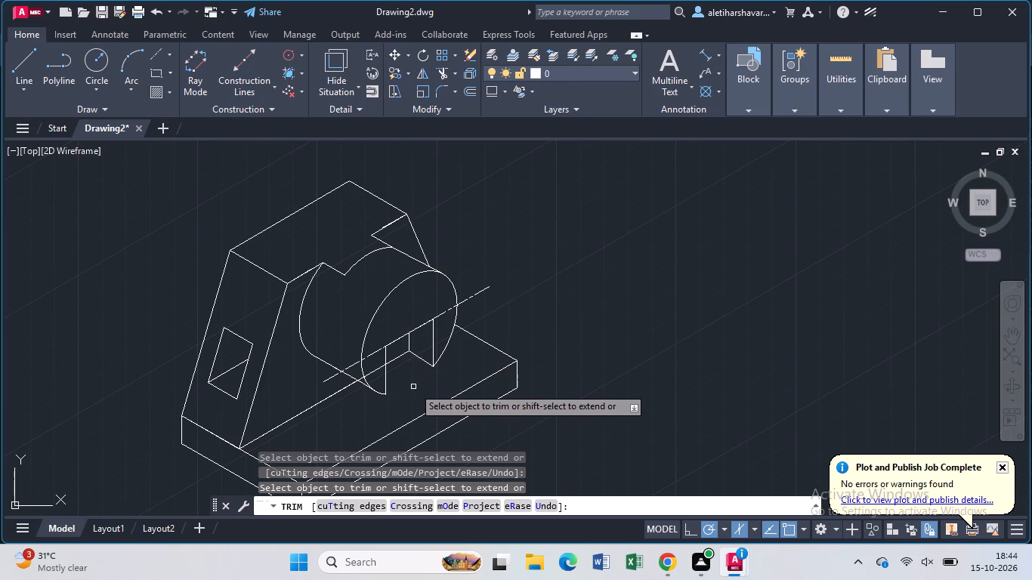
click(375, 369)
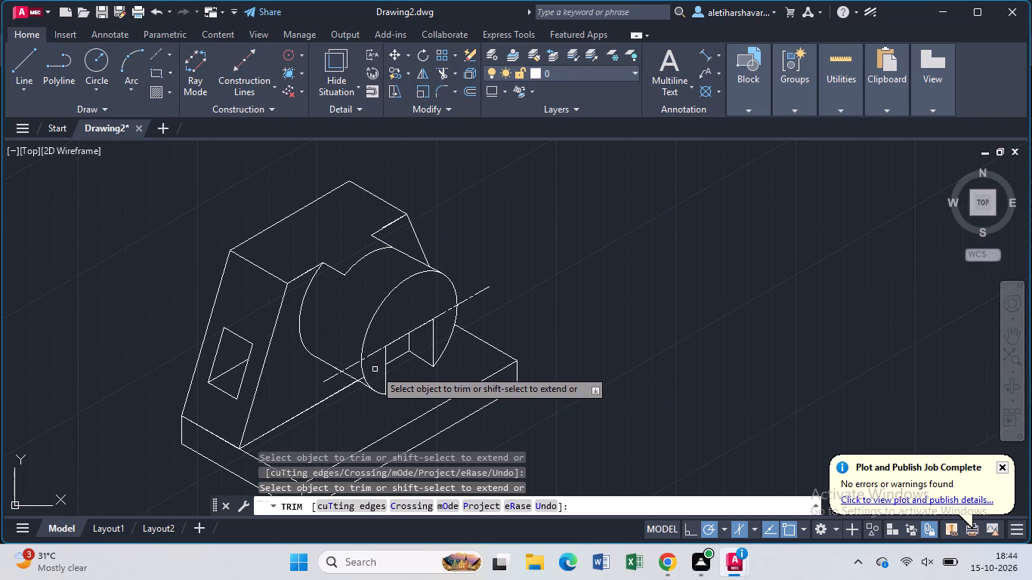
scroll(364, 377, up, 2)
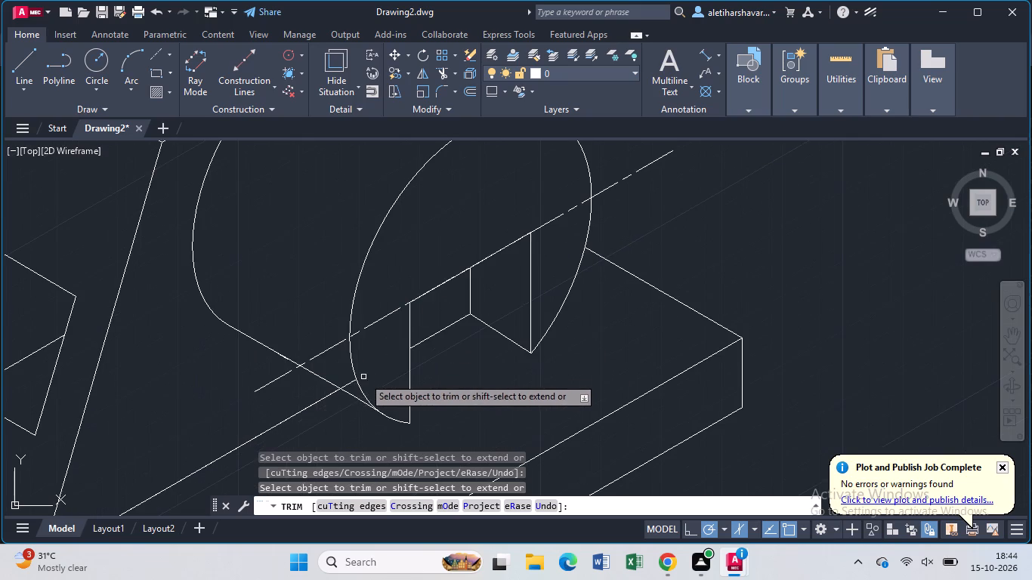
click(354, 381)
scroll(372, 372, down, 1)
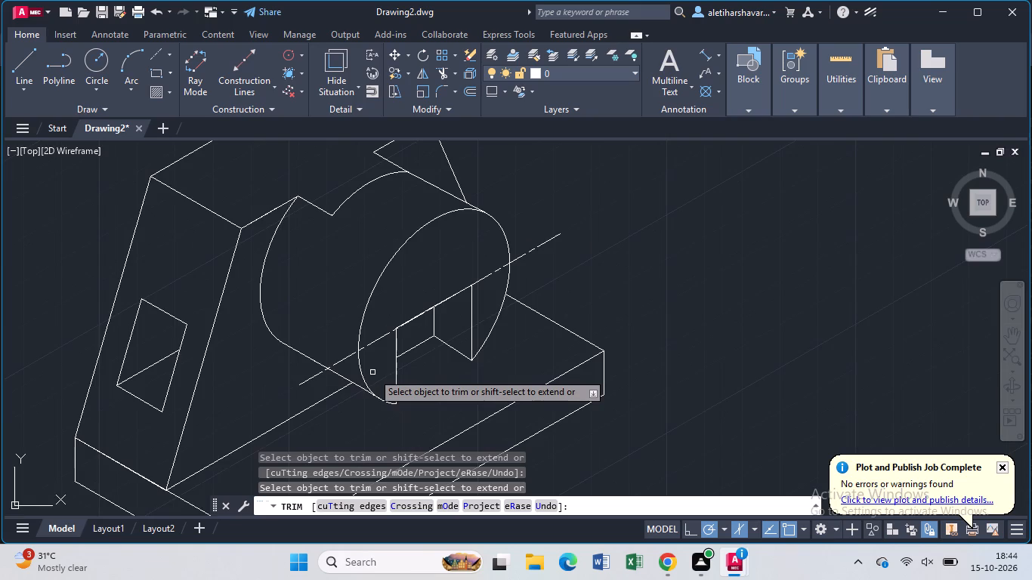
scroll(372, 372, down, 1)
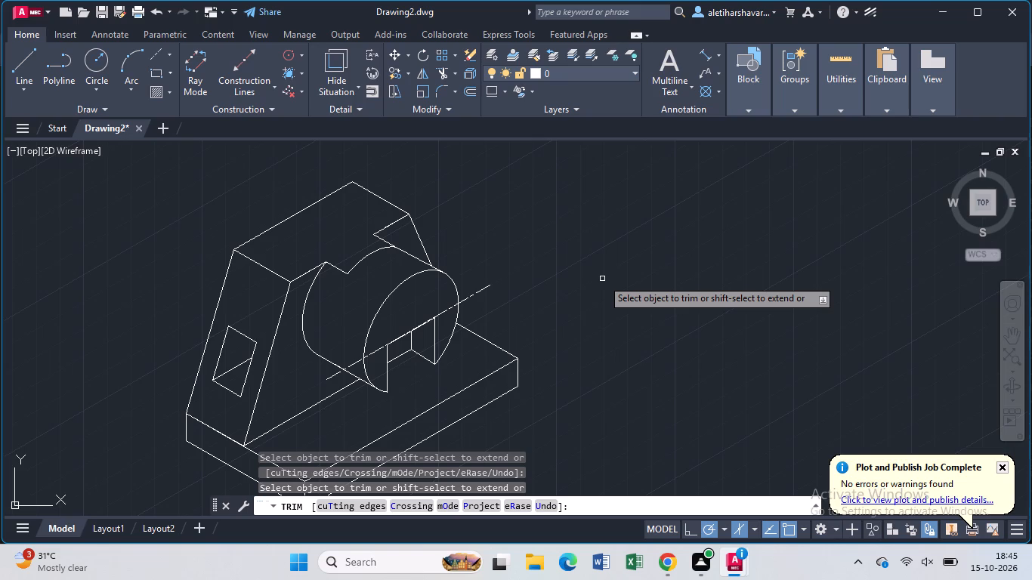
key(Escape)
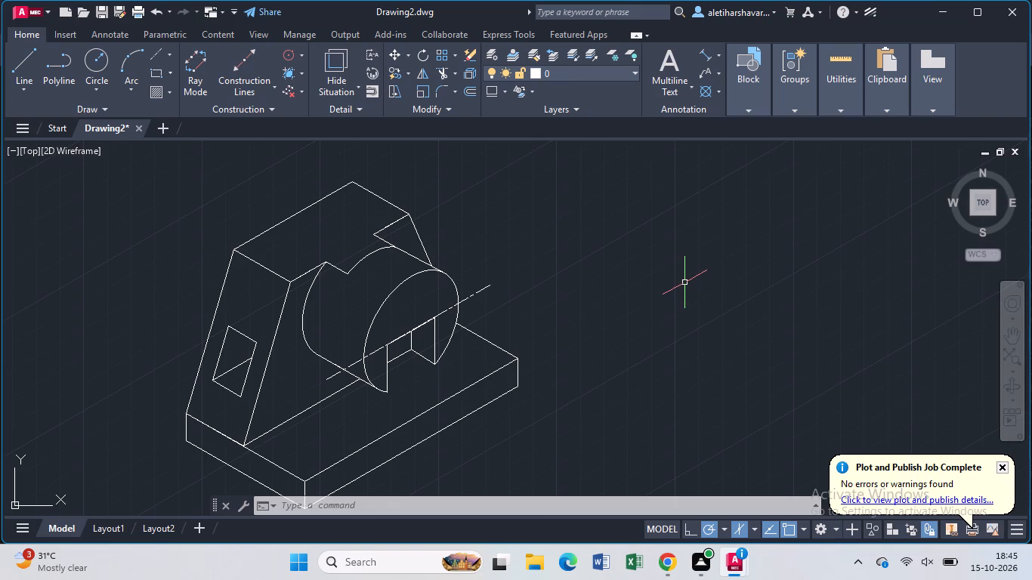
Display the drawing's general properties with nothing selected.
scroll(593, 319, down, 1)
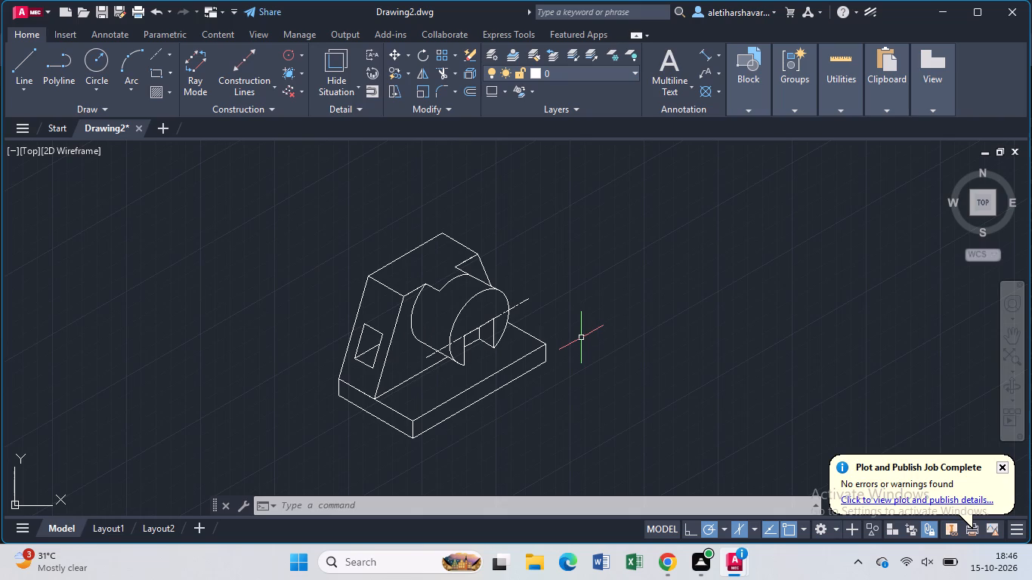
scroll(581, 338, down, 2)
scroll(581, 338, up, 2)
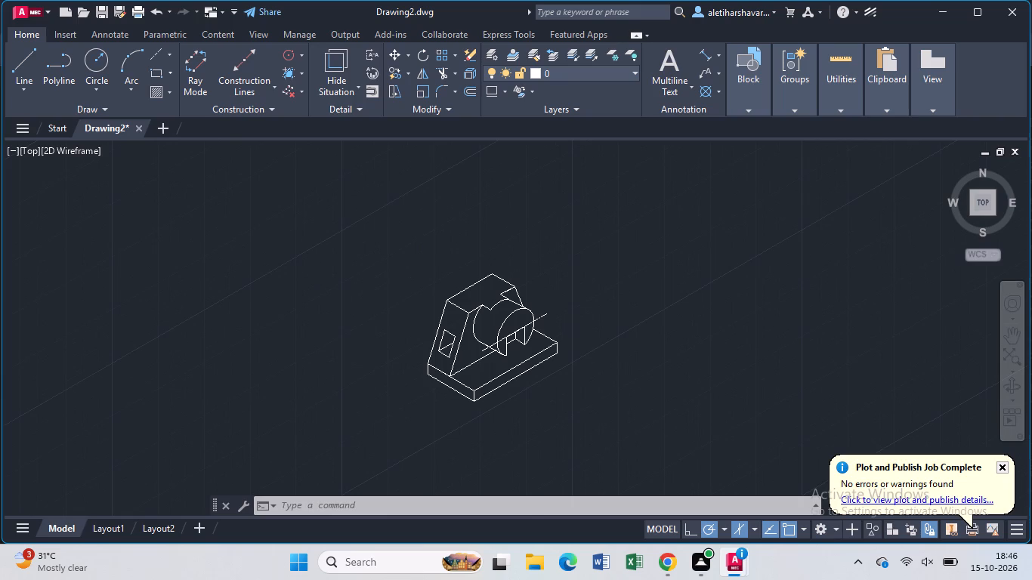
key(ctrl+1)
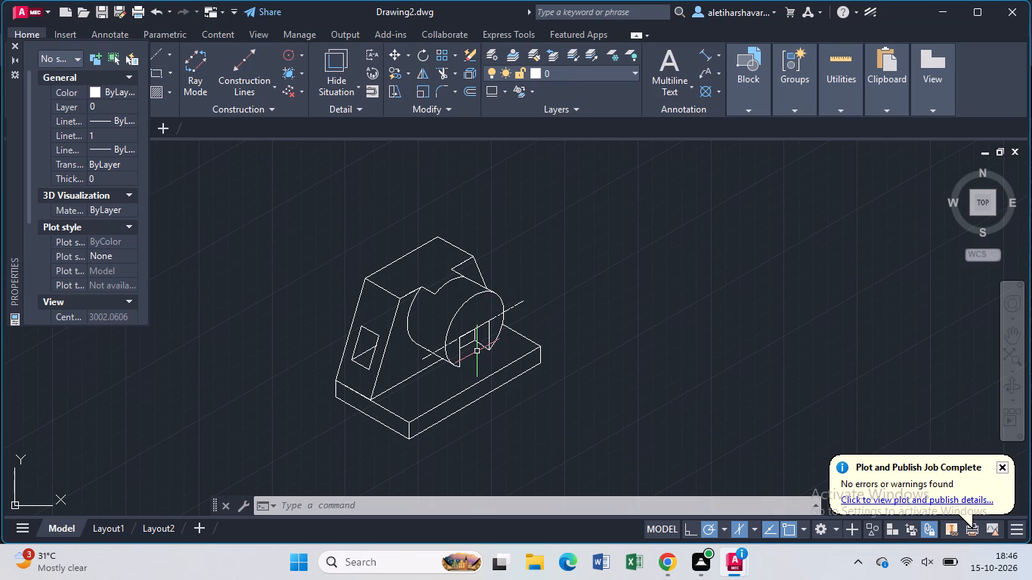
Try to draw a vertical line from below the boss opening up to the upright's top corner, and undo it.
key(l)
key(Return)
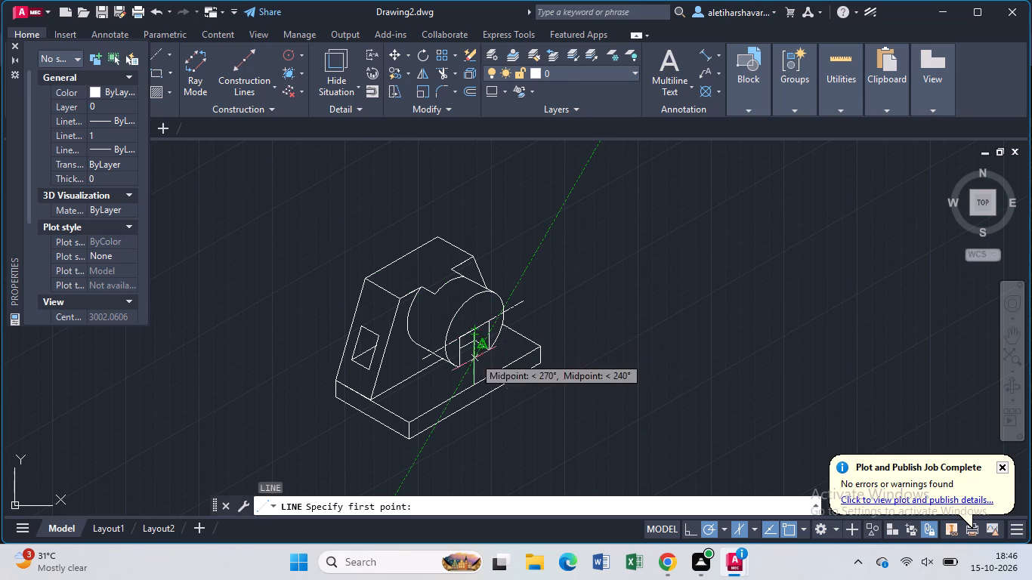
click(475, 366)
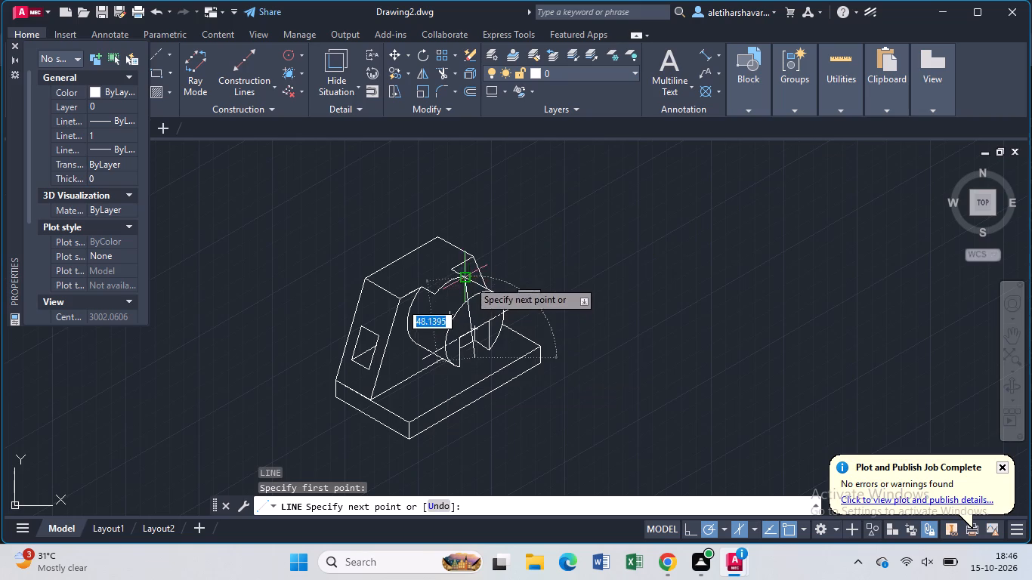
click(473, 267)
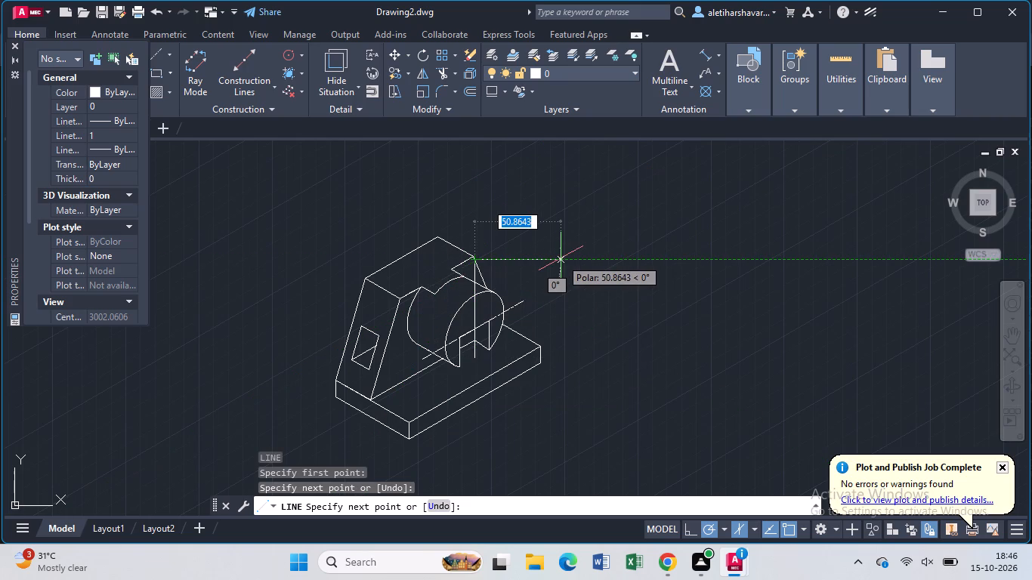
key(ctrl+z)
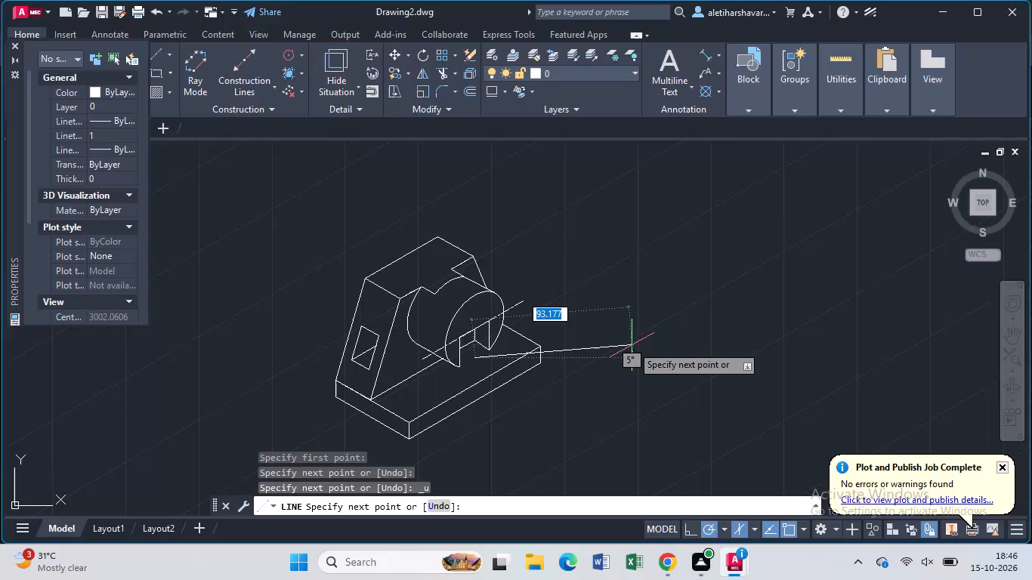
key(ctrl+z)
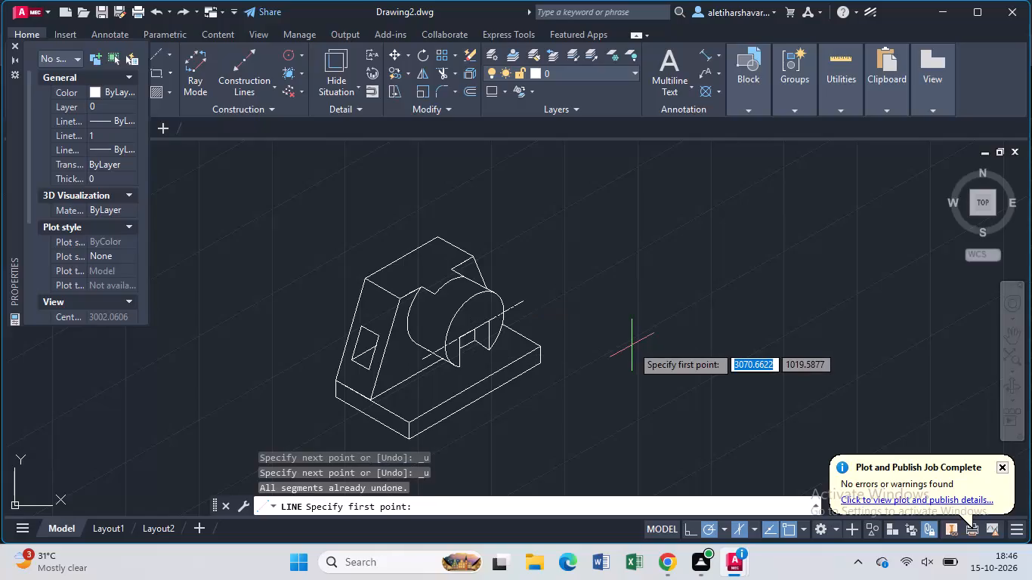
Set the current linetype to the chain linetype listed just after AM_ISO02W050x2.
click(133, 118)
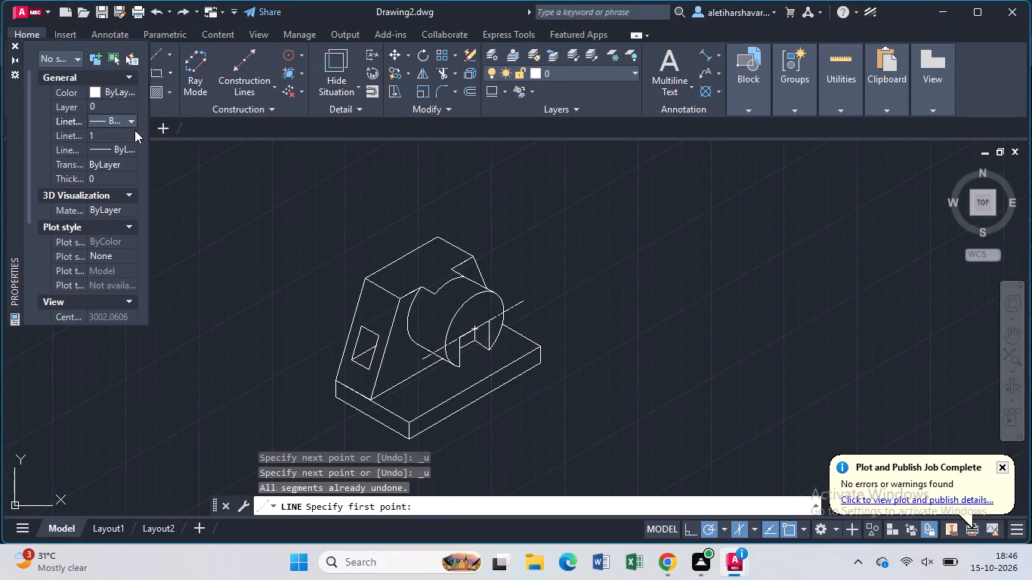
click(133, 117)
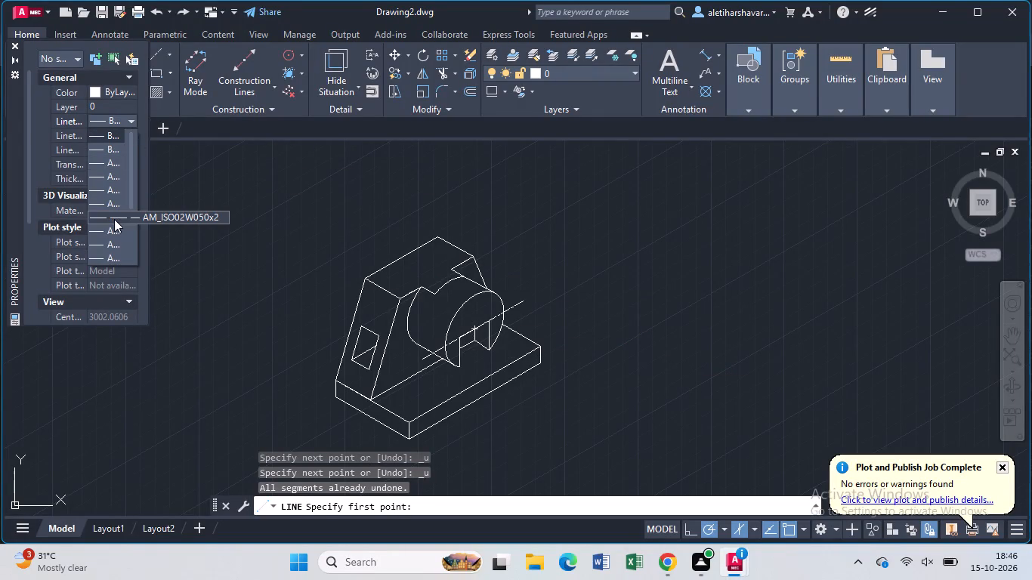
click(111, 235)
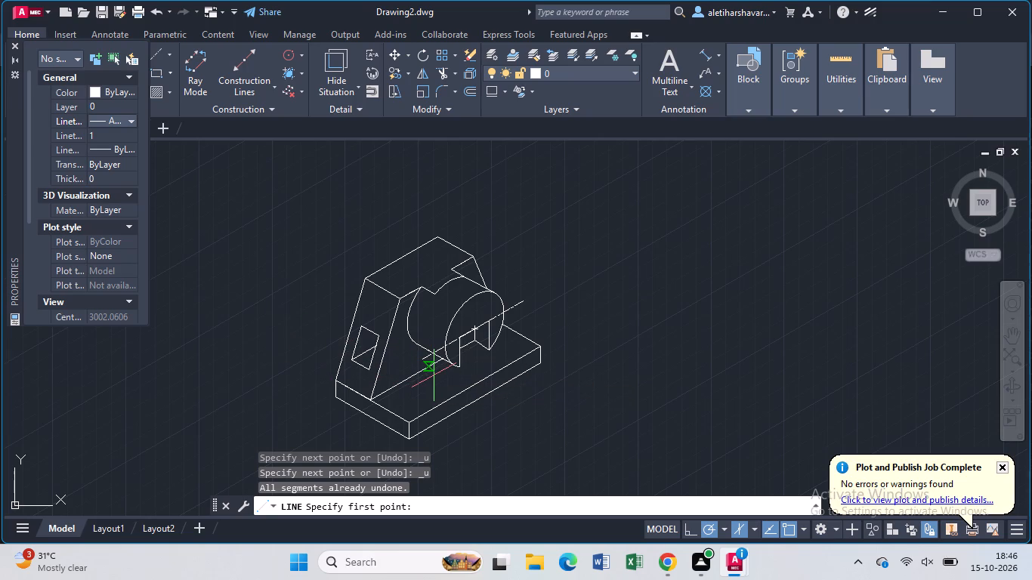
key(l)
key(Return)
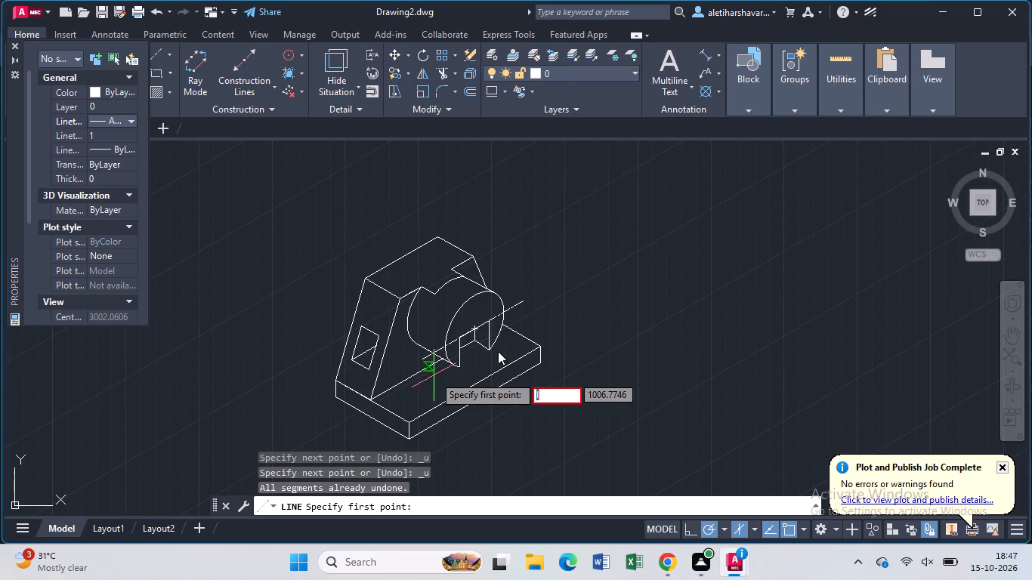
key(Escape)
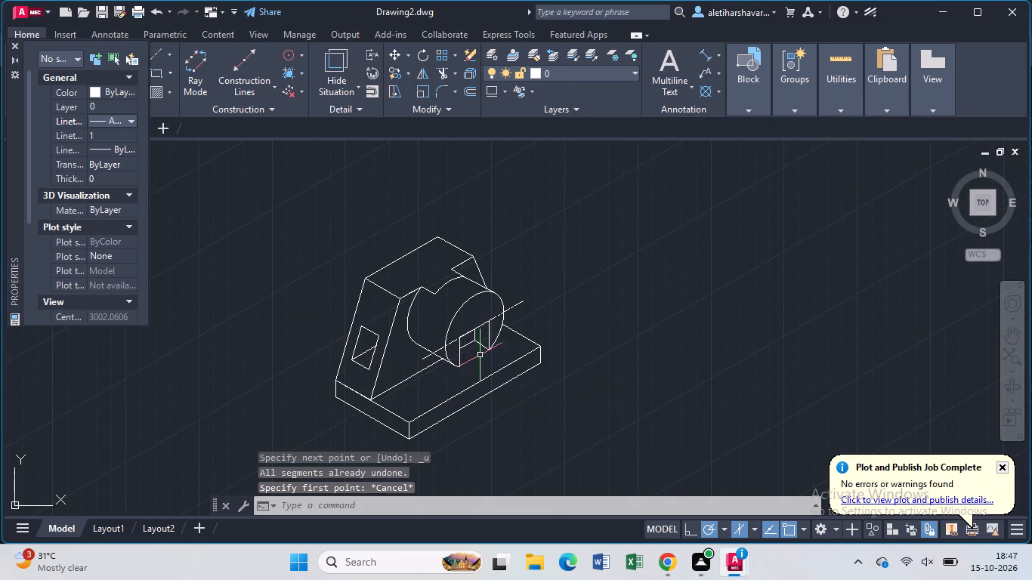
Draw a vertical centre line about 57 units long from below the boss opening up past the boss's rear arc.
key(Return)
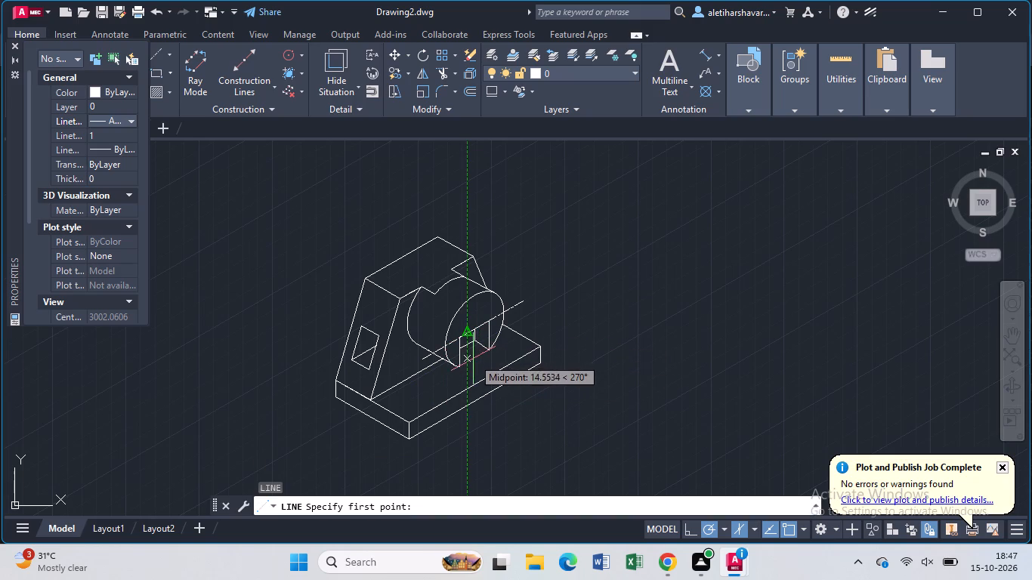
click(474, 368)
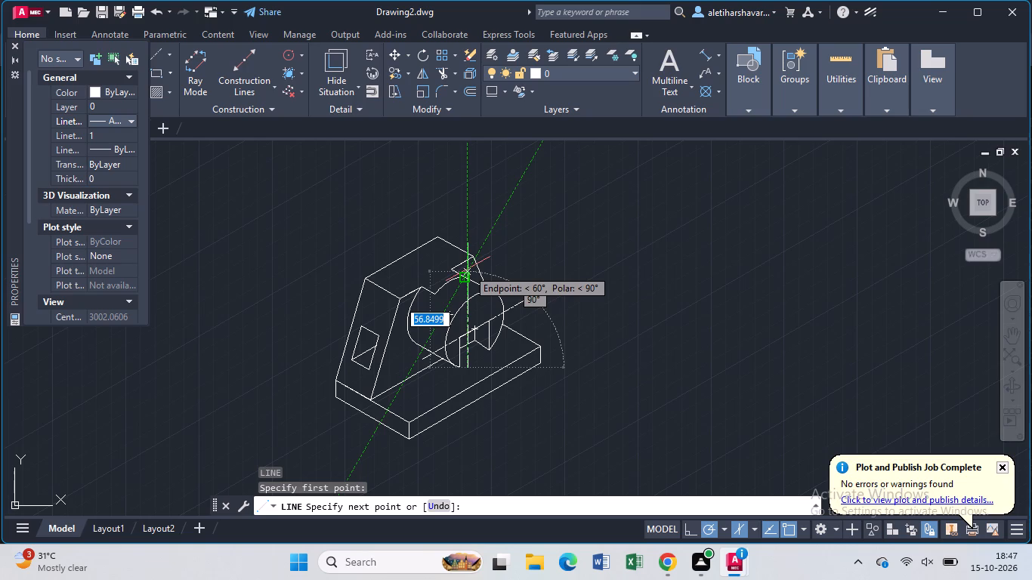
click(468, 270)
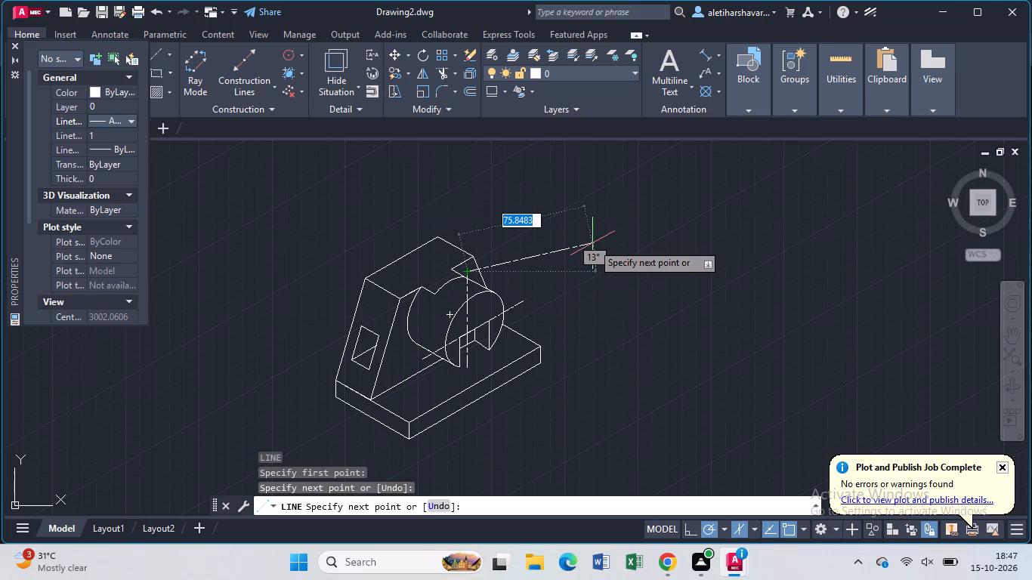
key(Escape)
Trim away every segment of the vertical centre line crossing the boss and its opening.
text(tr)
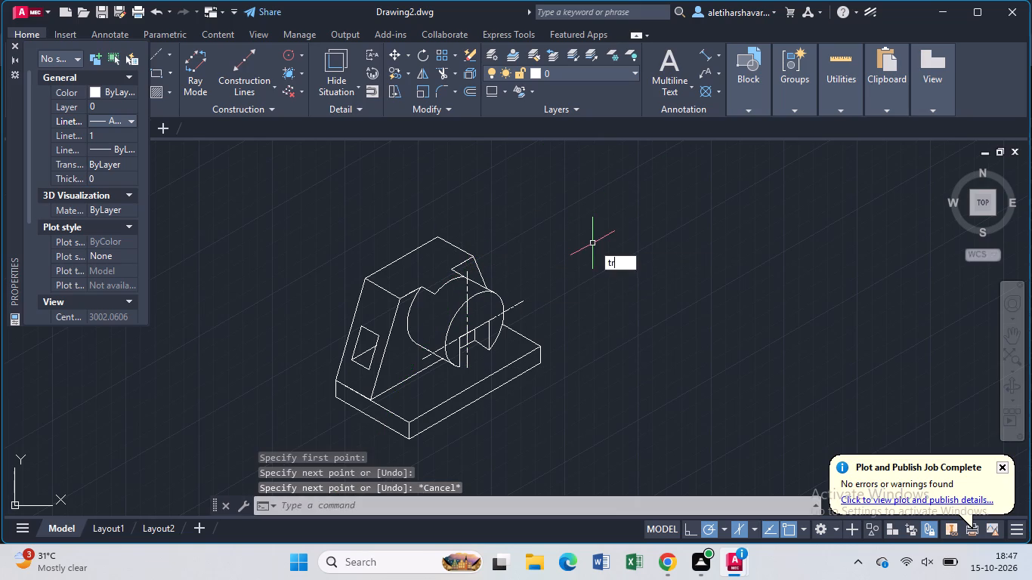
key(Return)
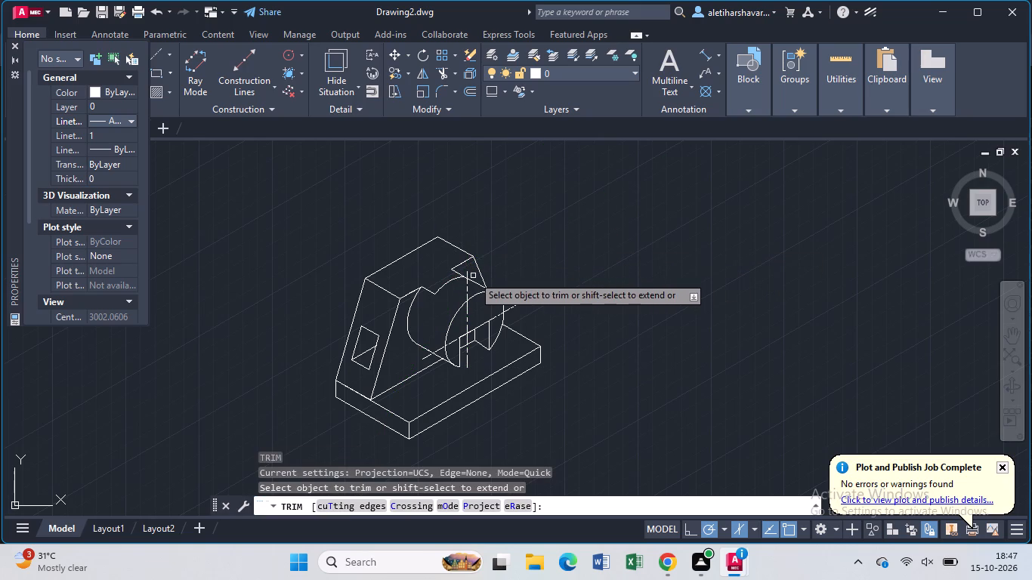
click(469, 274)
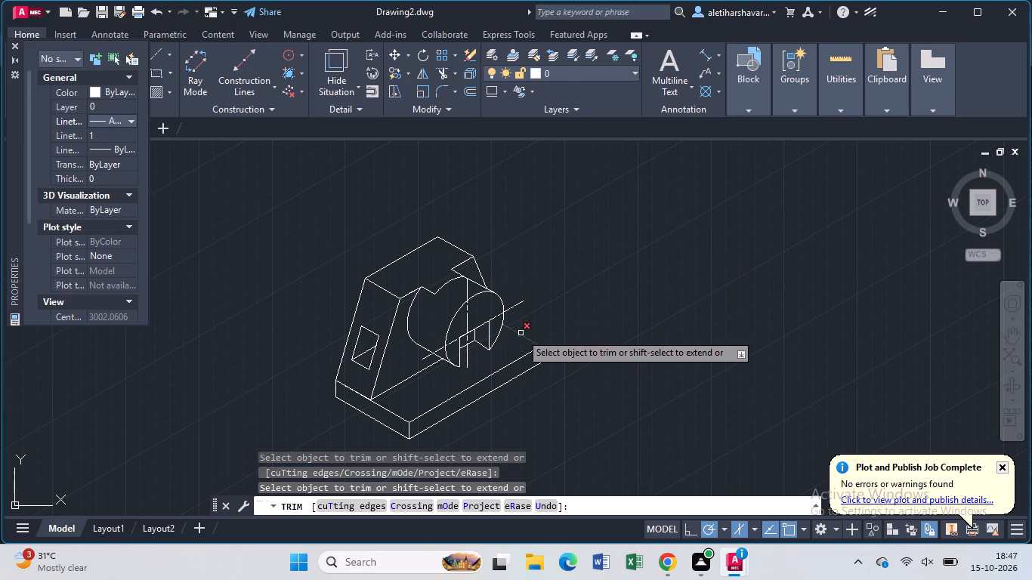
click(467, 316)
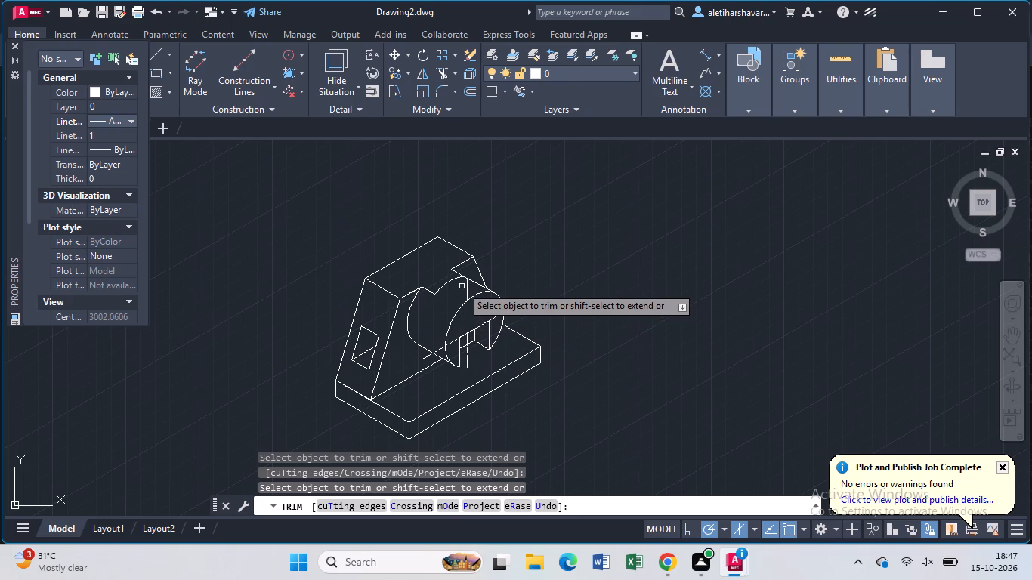
click(468, 288)
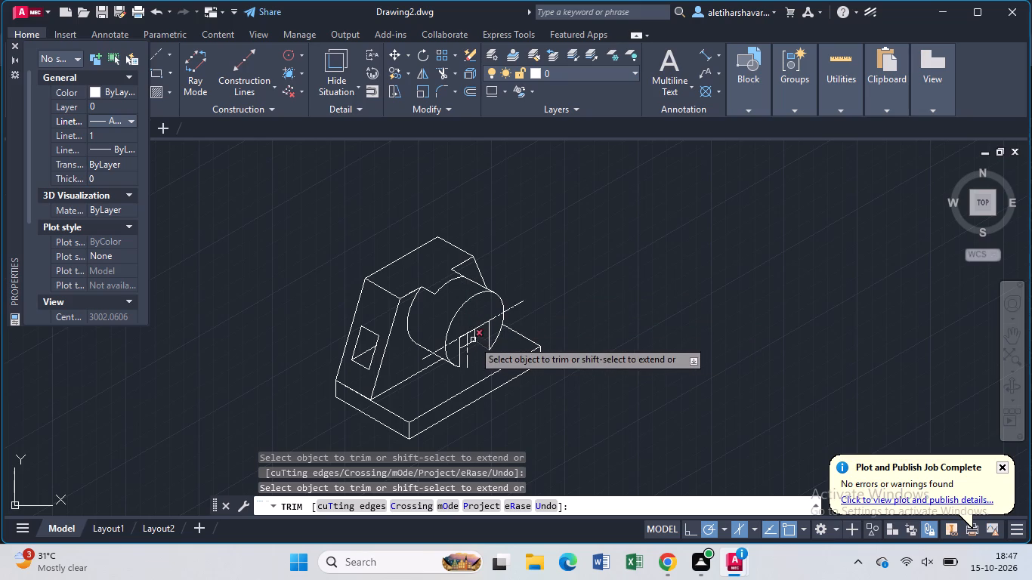
click(467, 338)
double_click(468, 352)
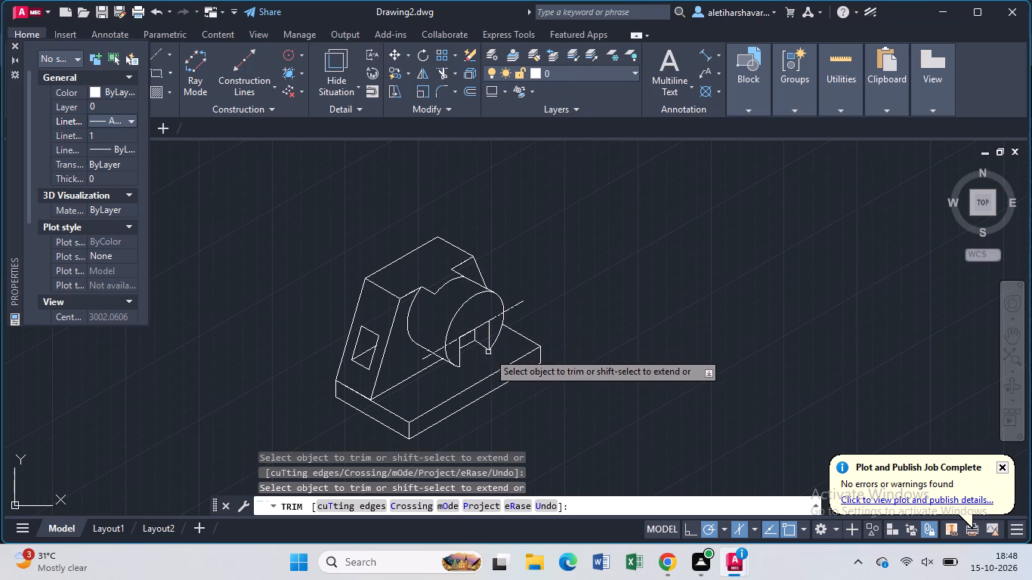
key(Escape)
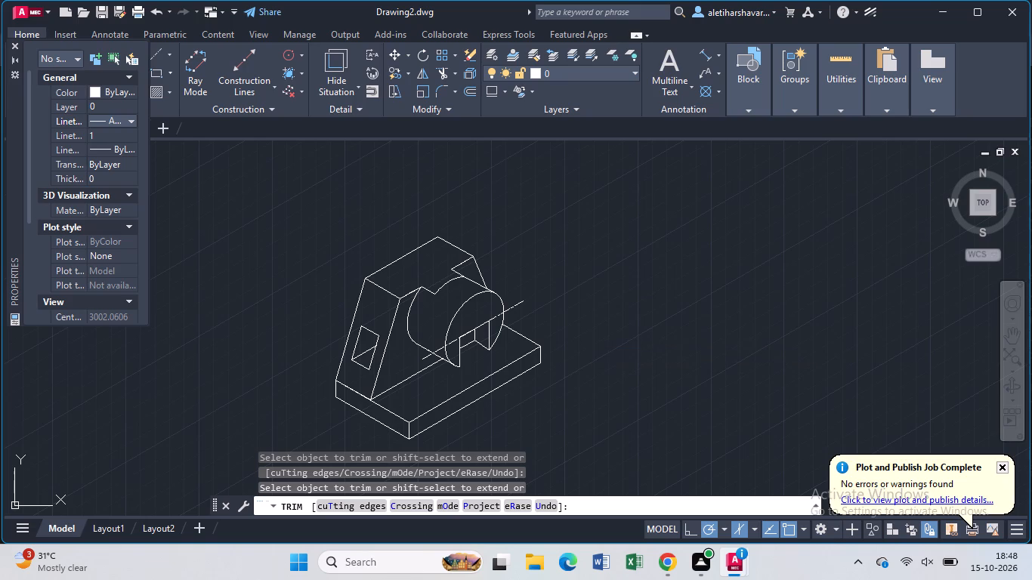
Draw a vertical centre line about 51 units long from below the middle of the boss opening up to the boss's upper edge.
key(l)
key(Return)
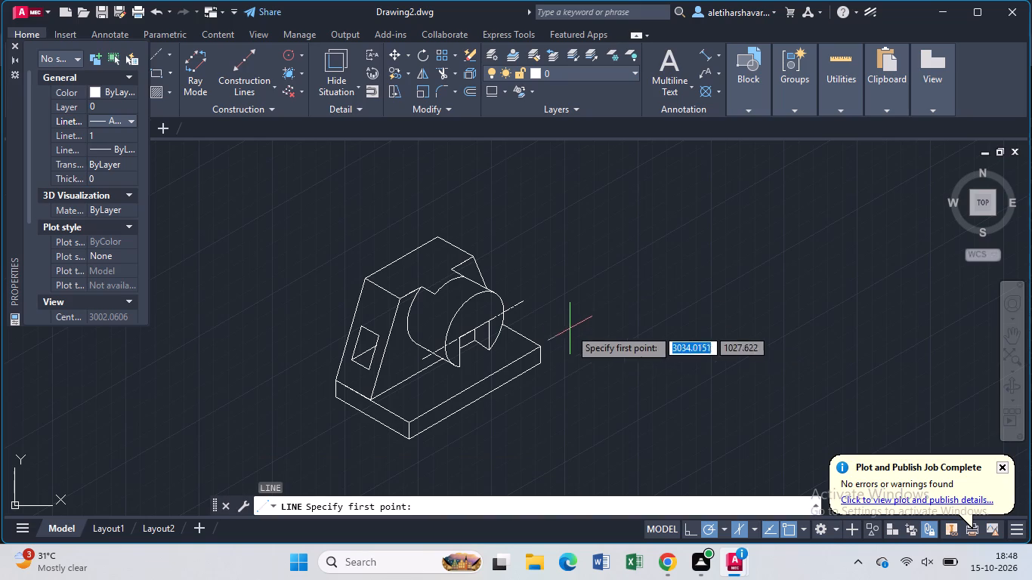
click(477, 368)
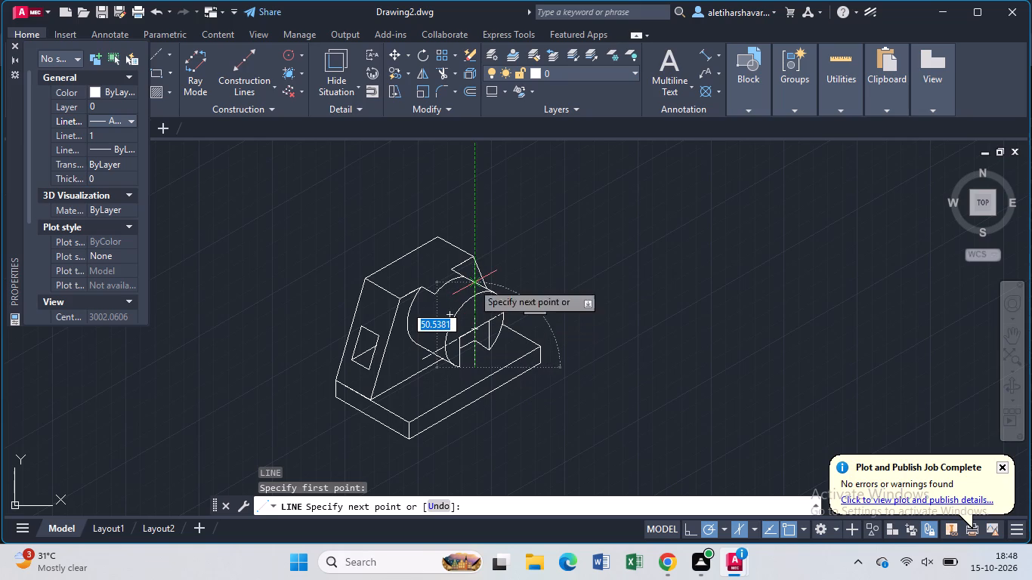
click(470, 282)
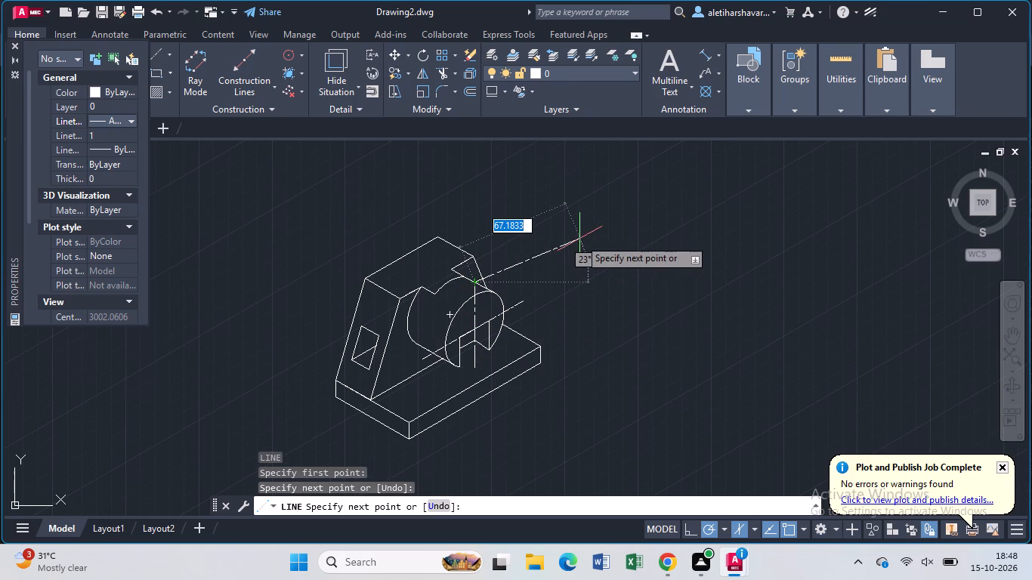
key(Escape)
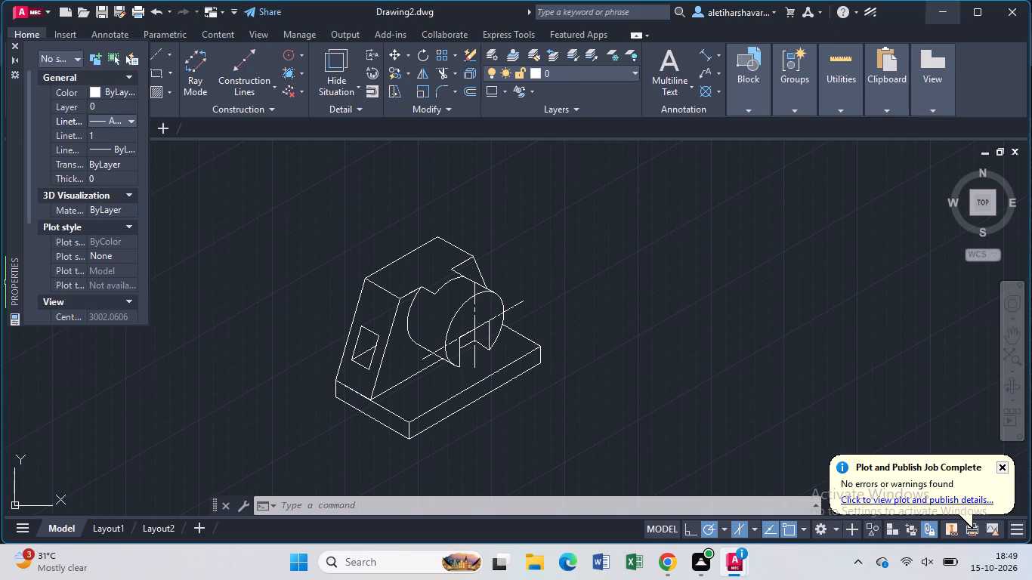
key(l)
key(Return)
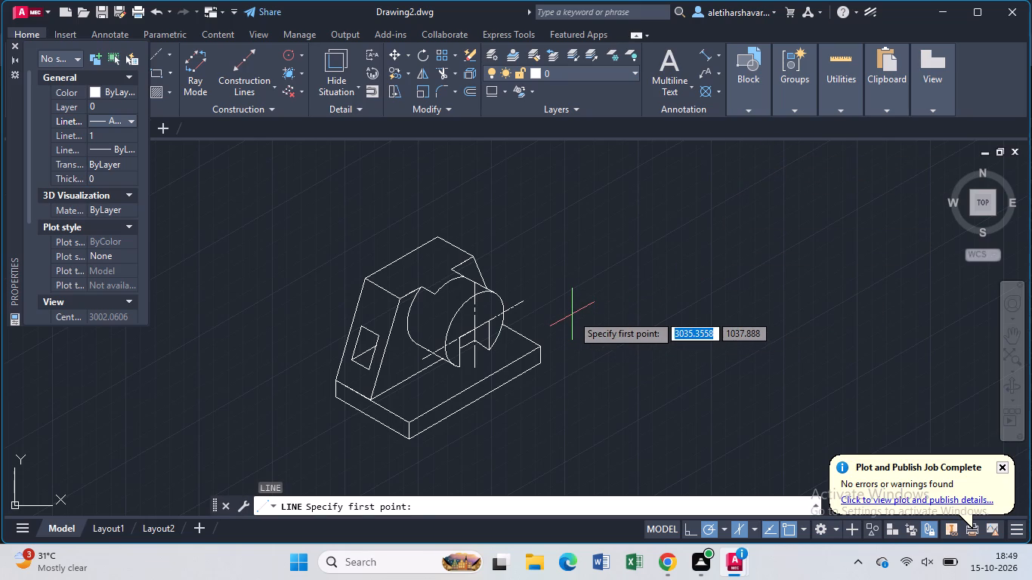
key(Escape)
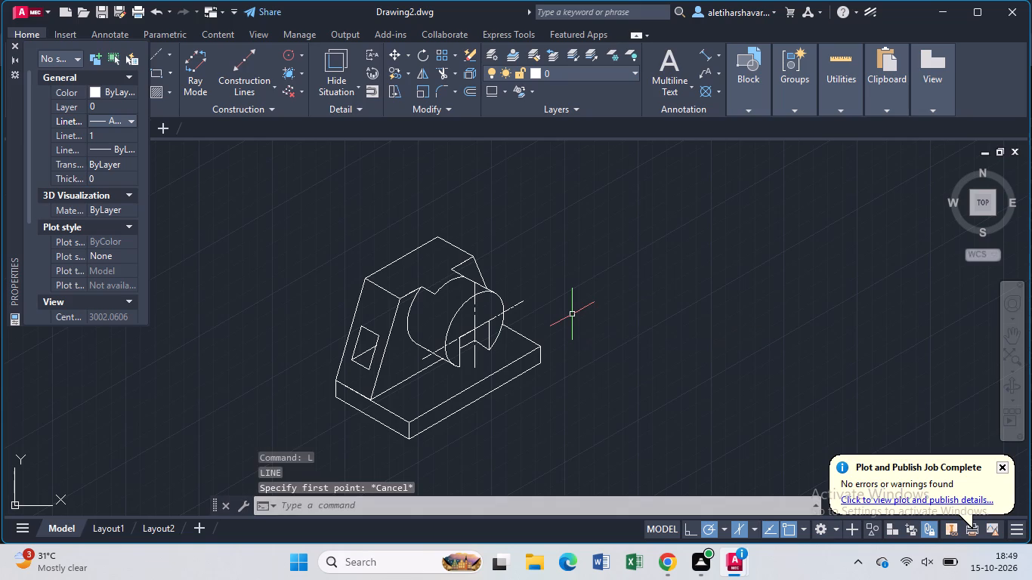
Set the current linetype back to ByLayer and close the properties palette.
click(131, 118)
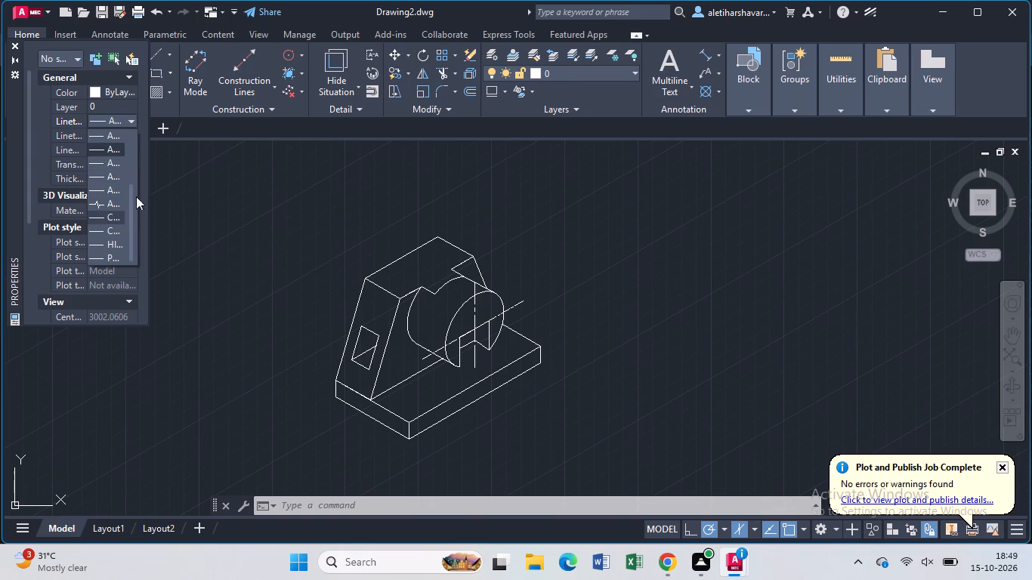
scroll(142, 184, up, 10)
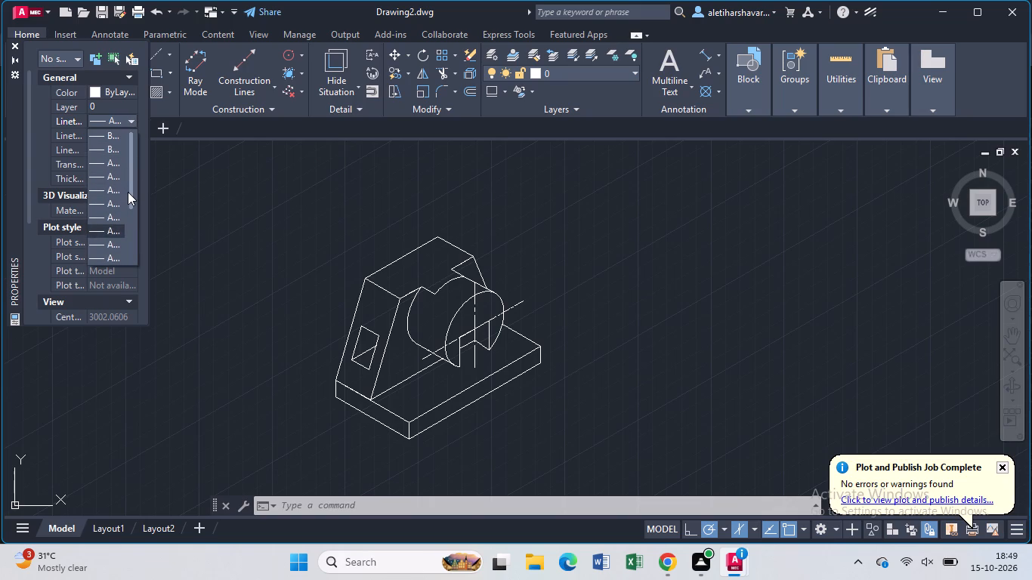
click(113, 134)
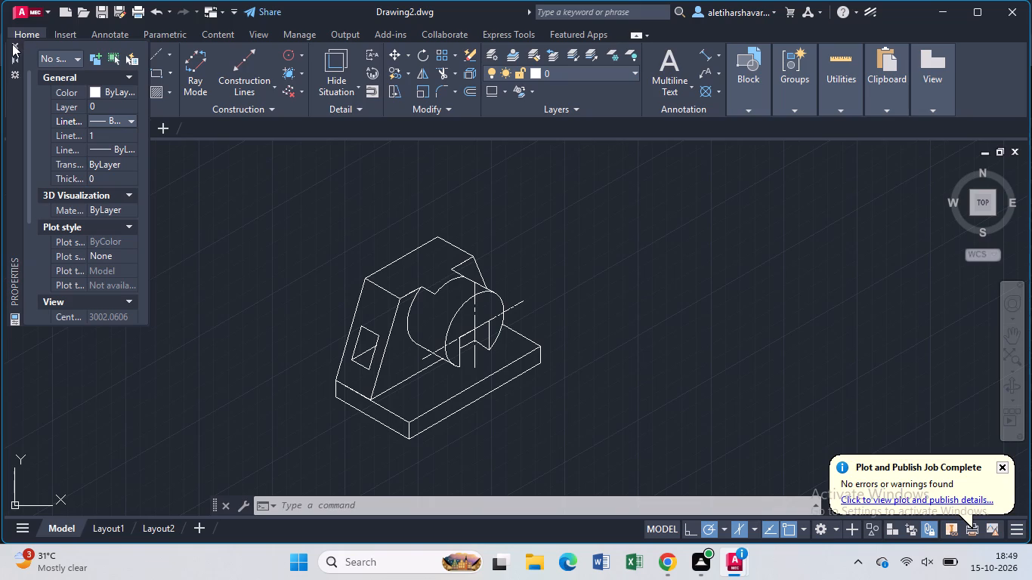
click(12, 47)
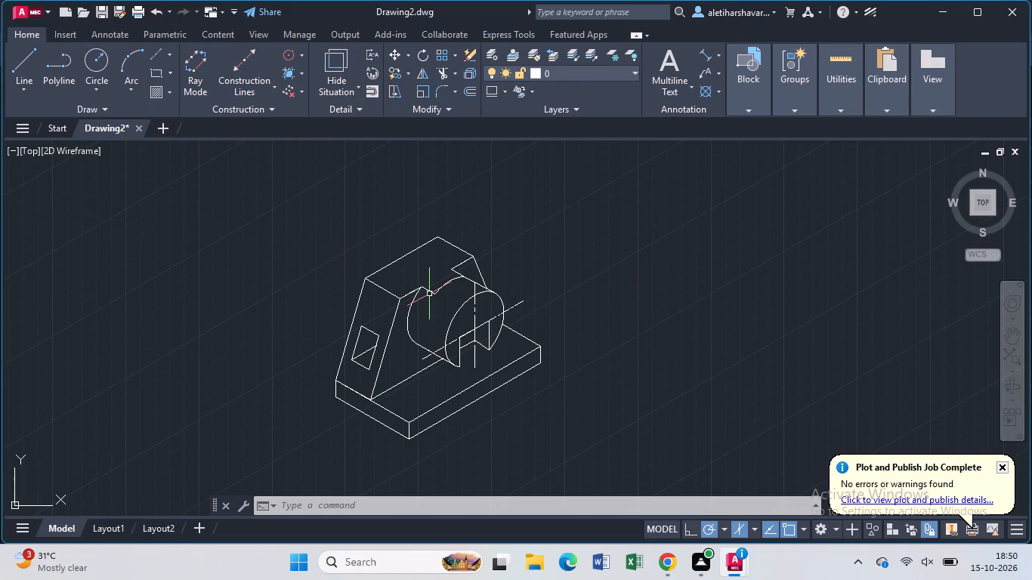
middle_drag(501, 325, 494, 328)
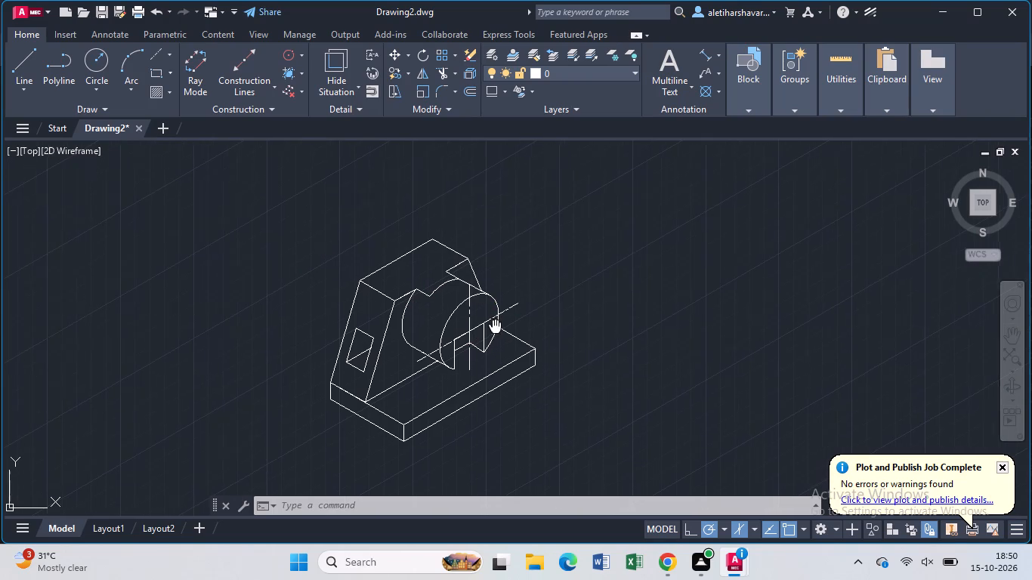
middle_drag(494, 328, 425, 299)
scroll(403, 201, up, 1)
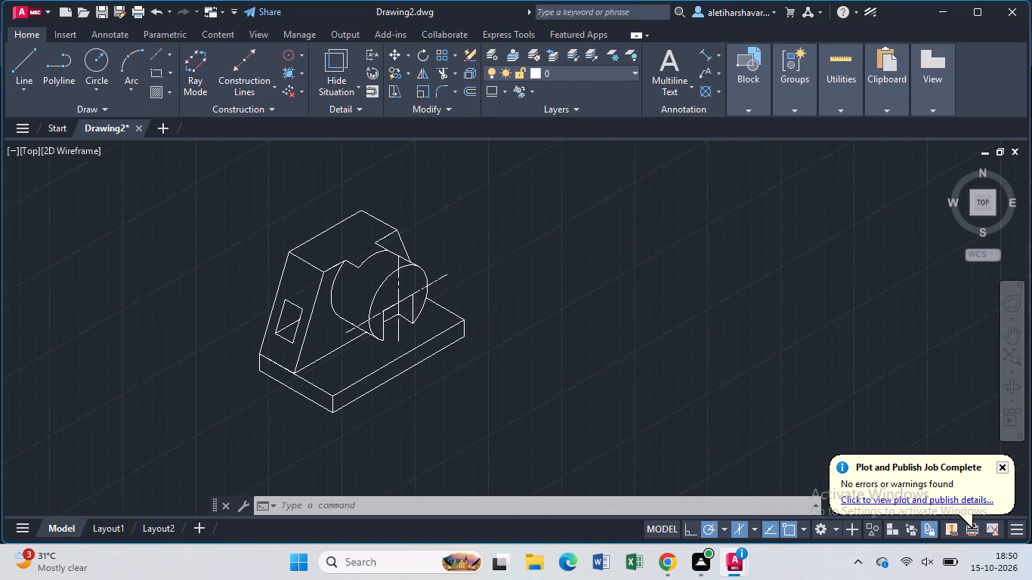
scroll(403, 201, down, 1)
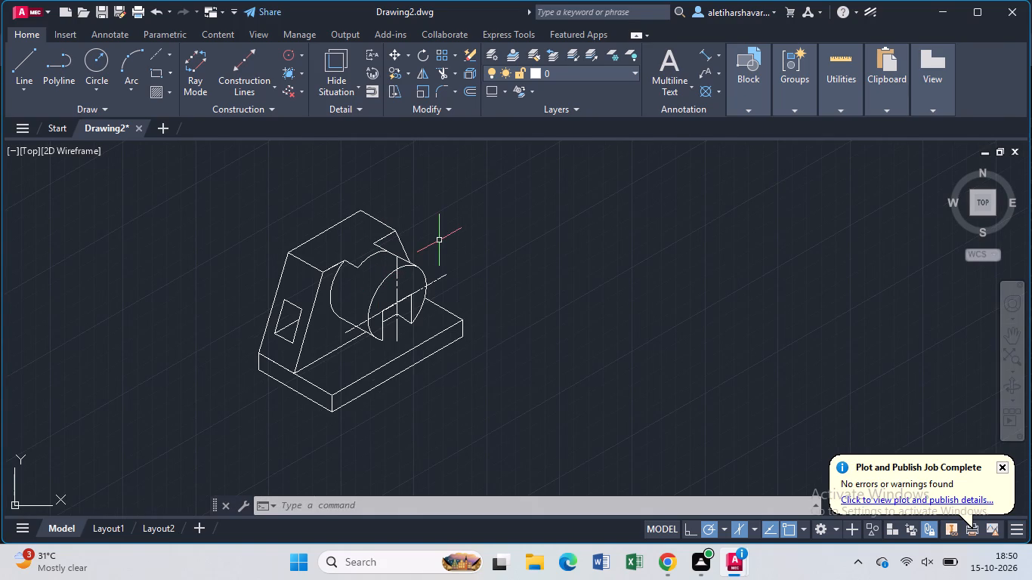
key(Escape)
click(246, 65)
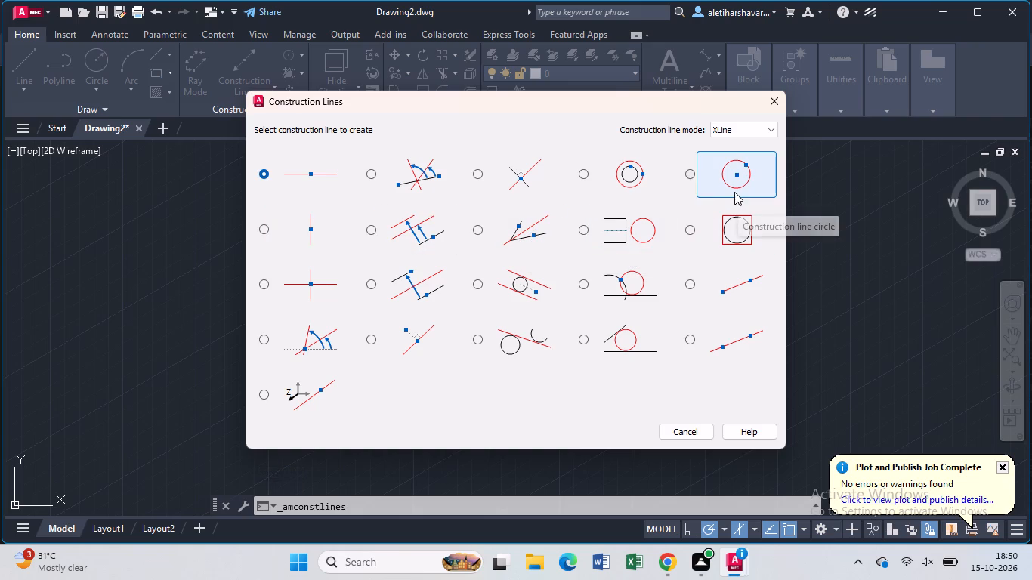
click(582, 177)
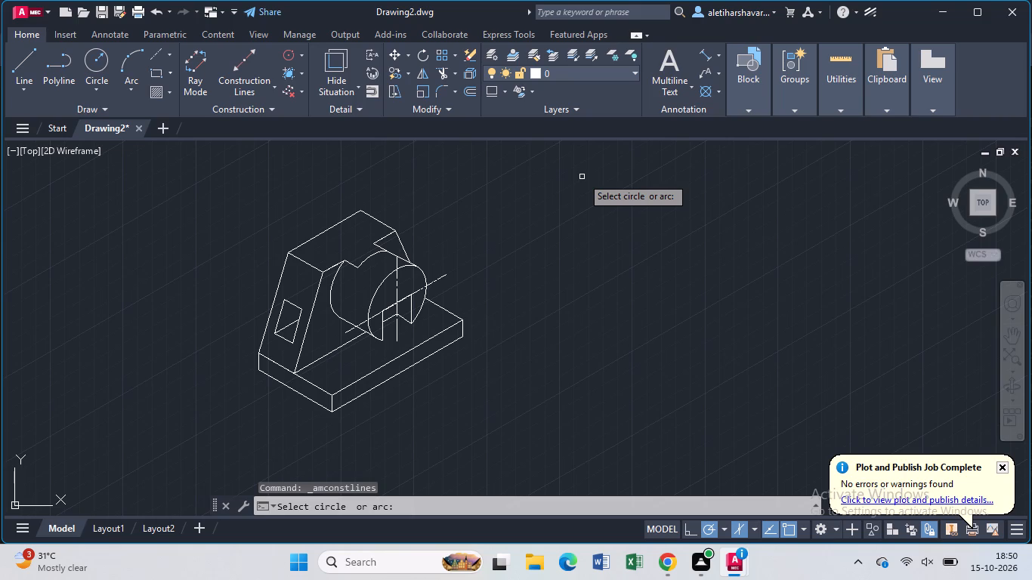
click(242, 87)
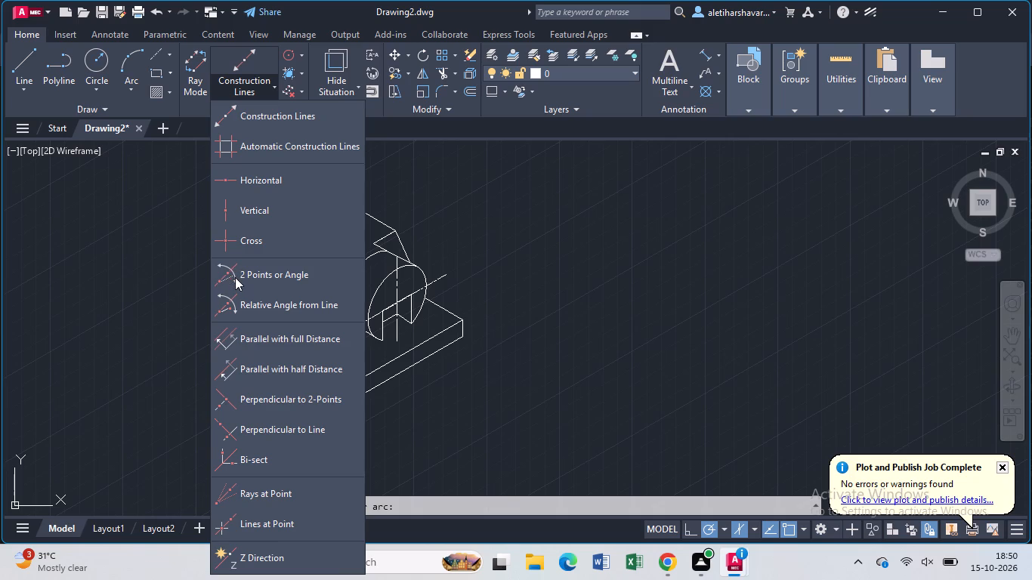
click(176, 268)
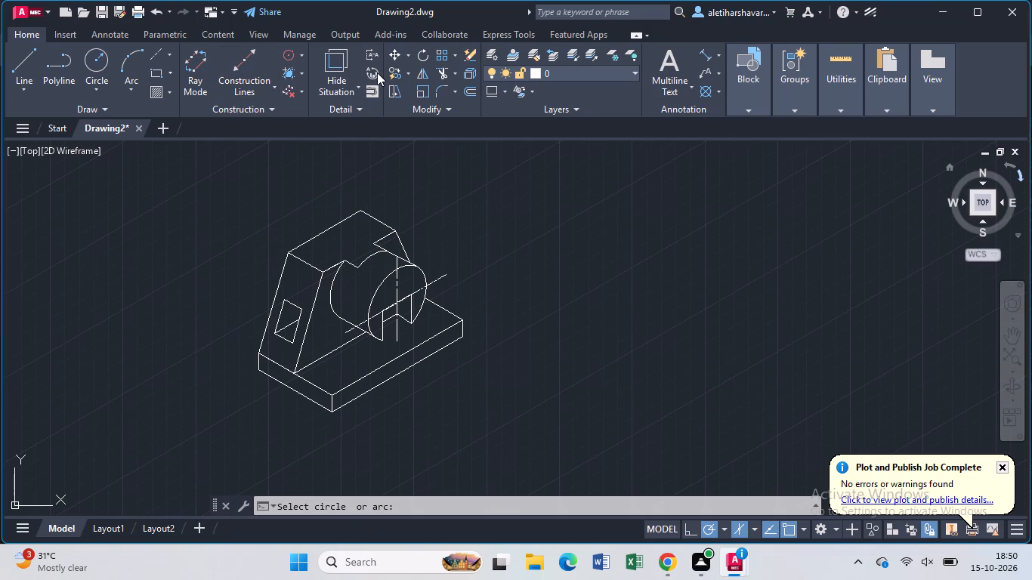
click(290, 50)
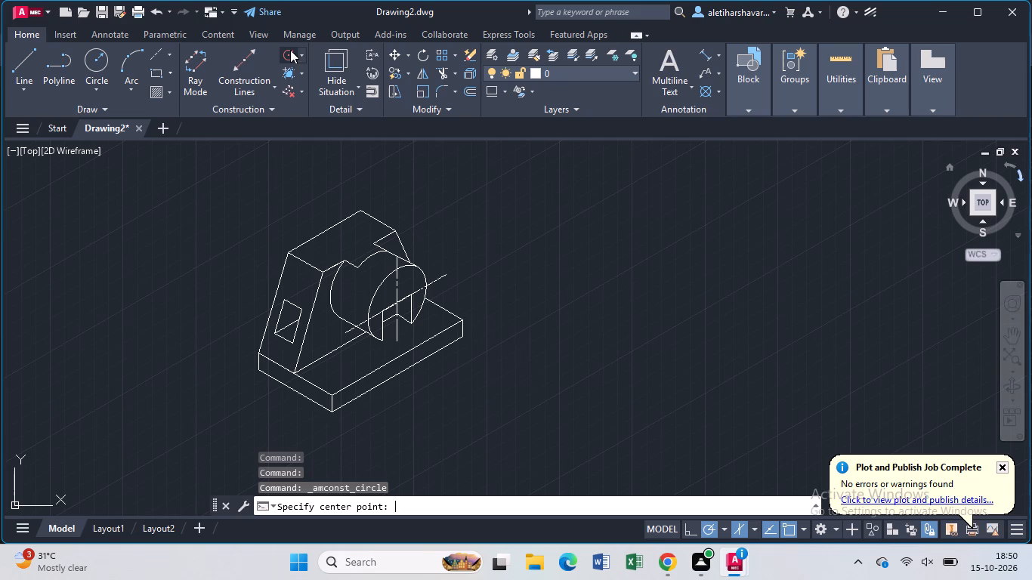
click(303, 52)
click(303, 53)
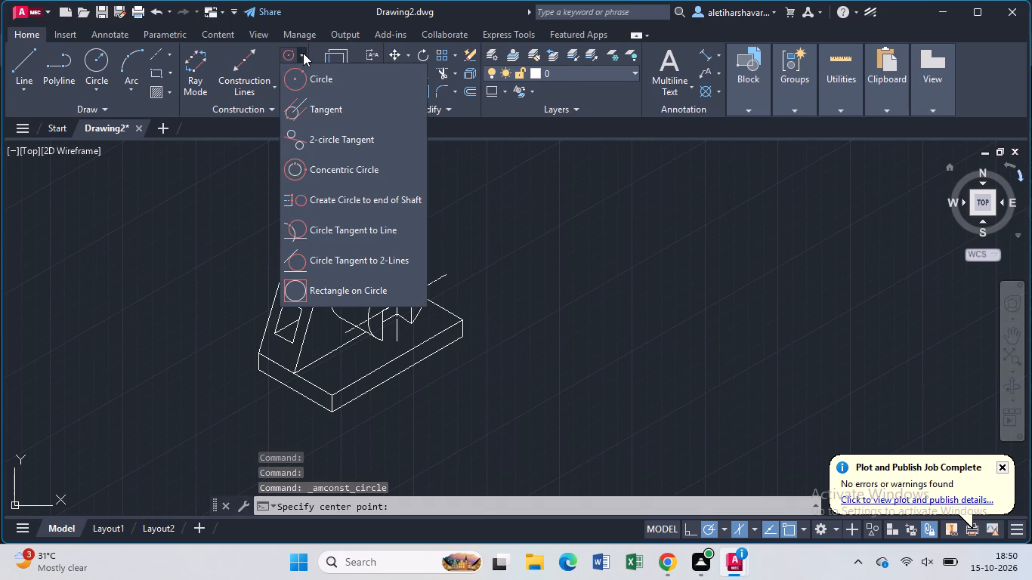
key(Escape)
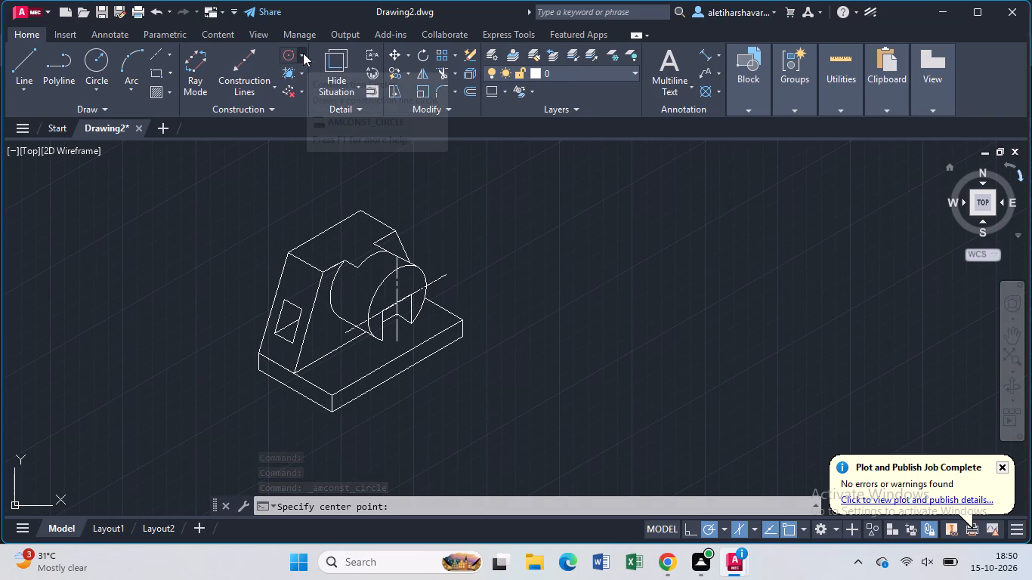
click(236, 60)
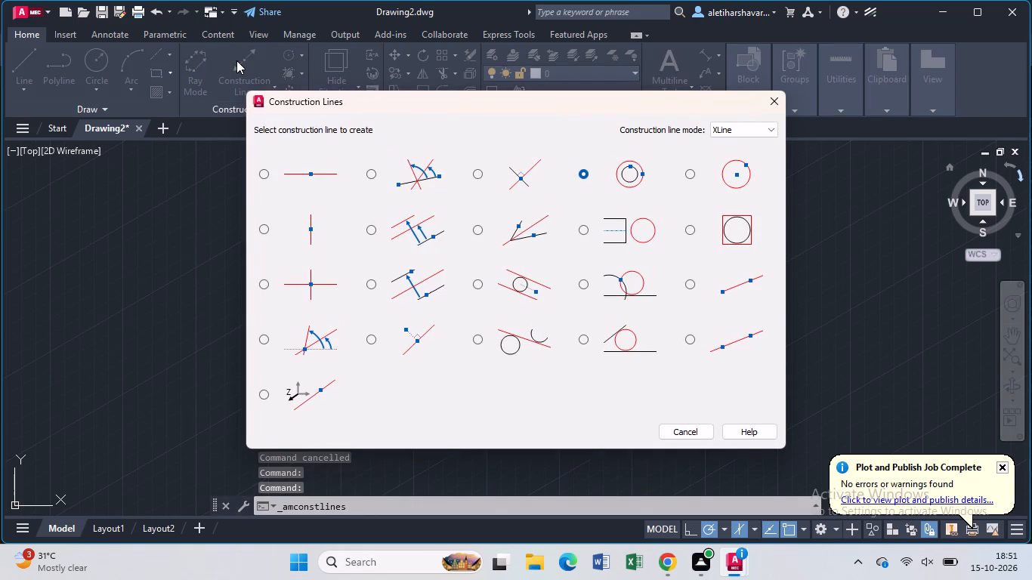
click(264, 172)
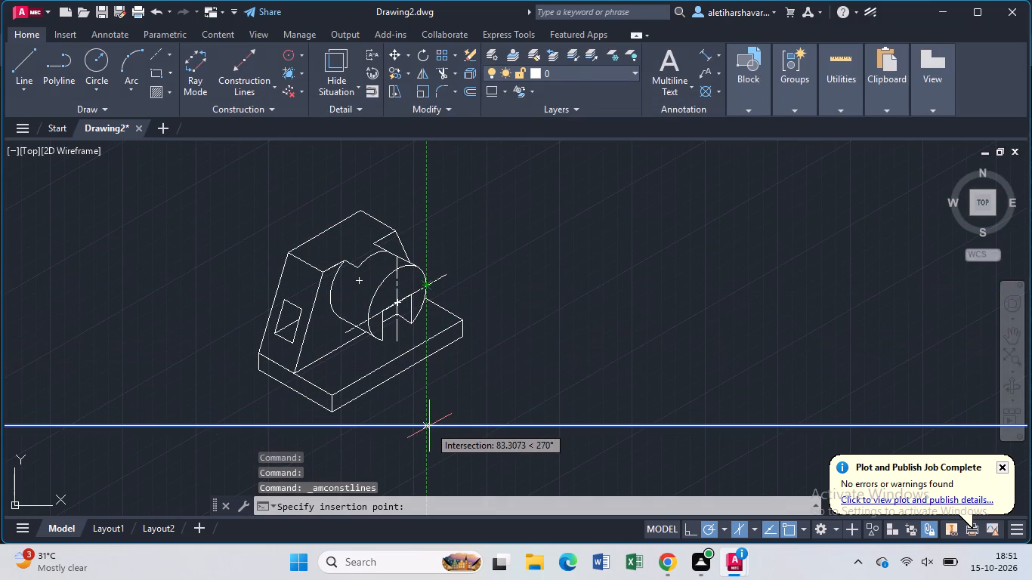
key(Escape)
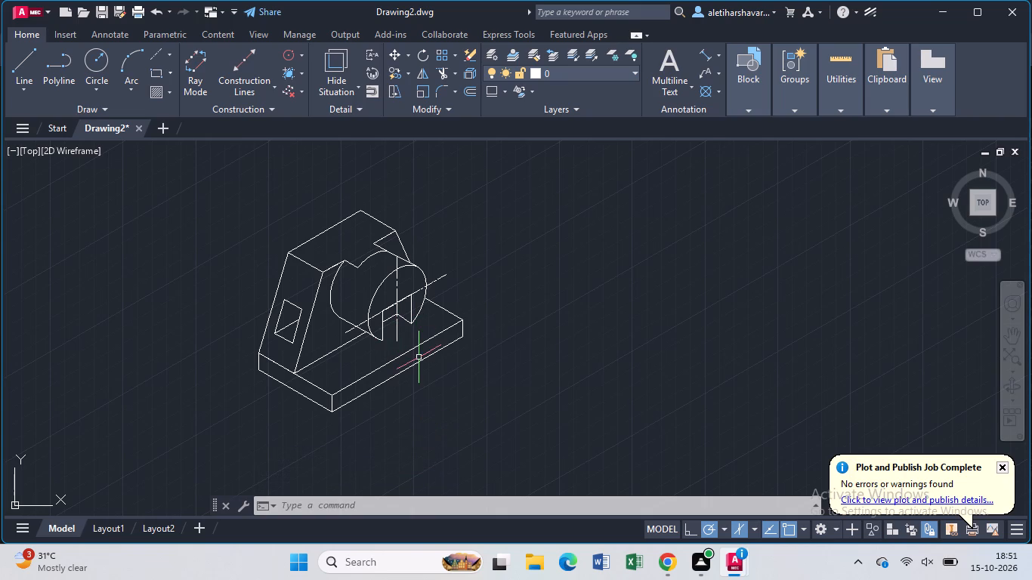
Add an aligned dimension to the bottom long front edge of the base plate, placed just outside the edge.
scroll(419, 359, down, 1)
scroll(419, 359, up, 2)
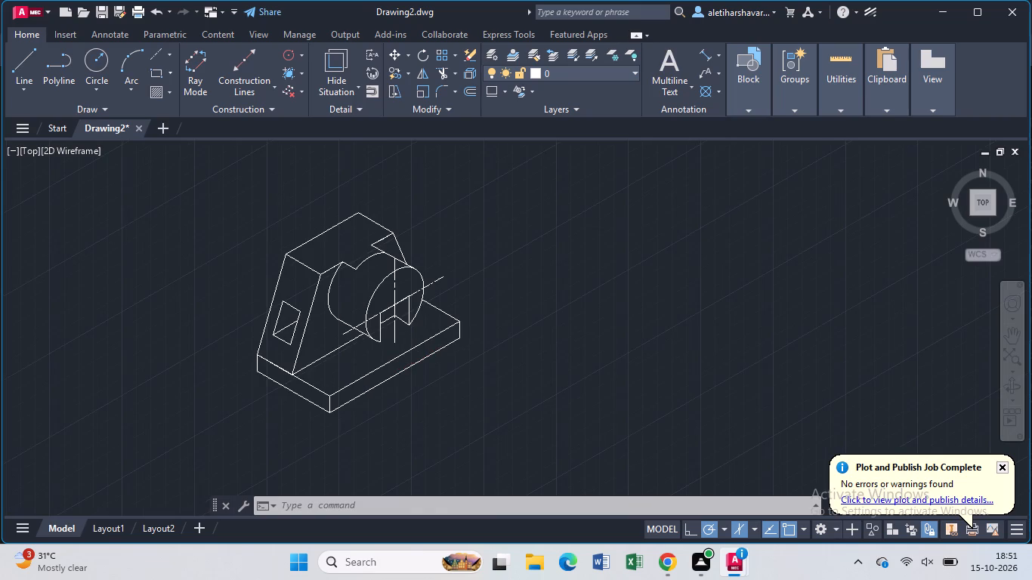
middle_drag(417, 338, 425, 379)
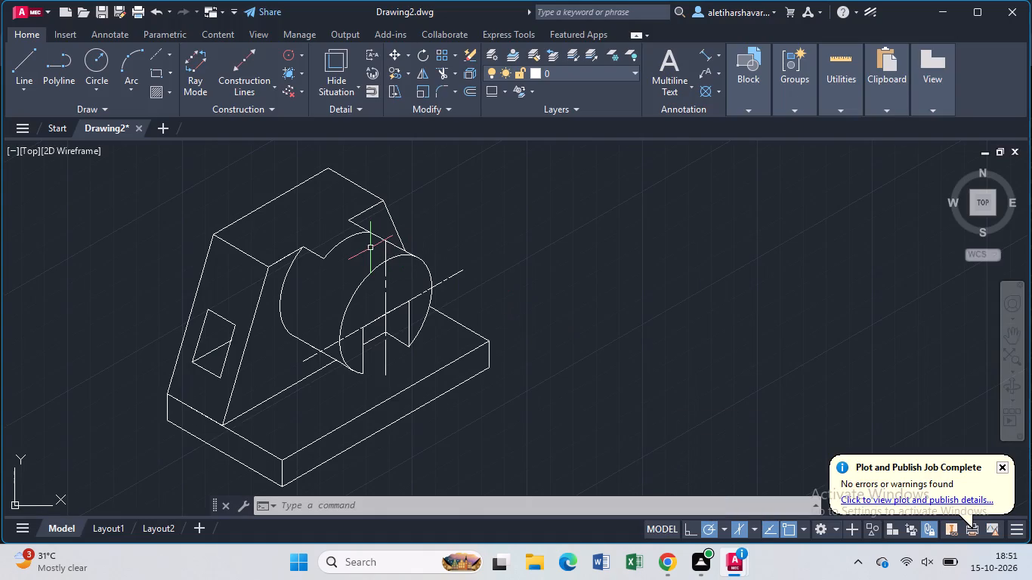
click(704, 52)
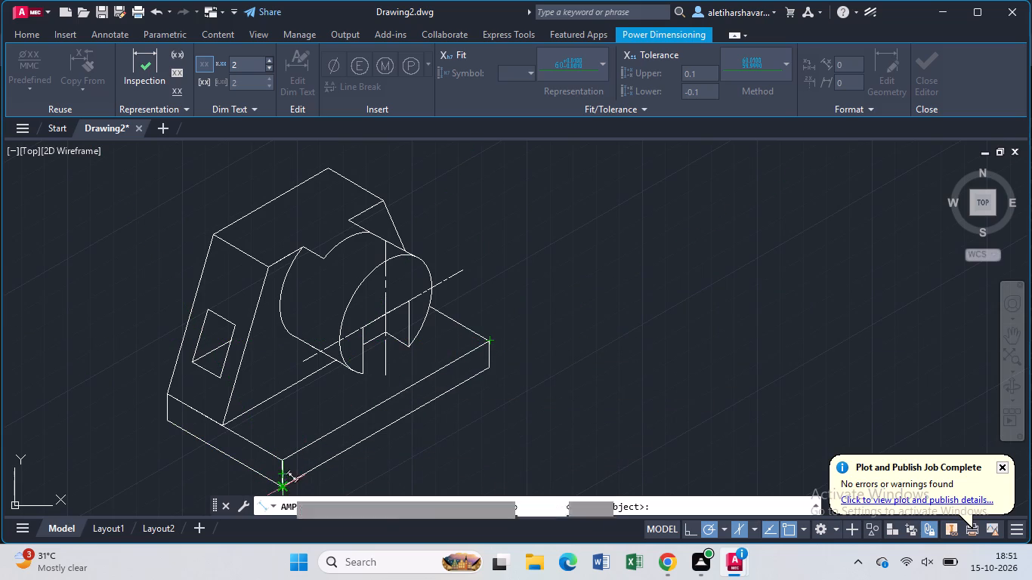
scroll(277, 486, up, 1)
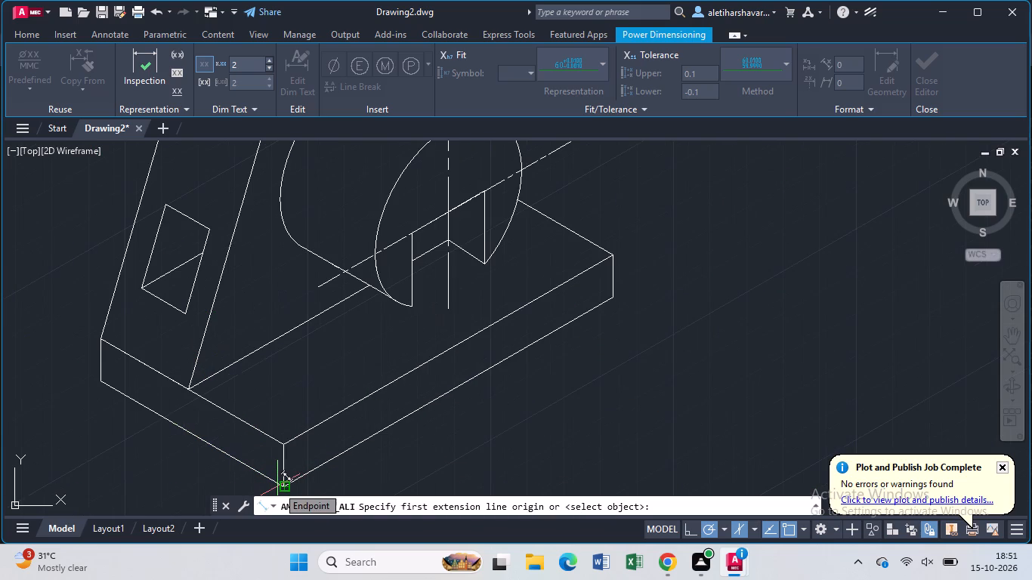
click(277, 486)
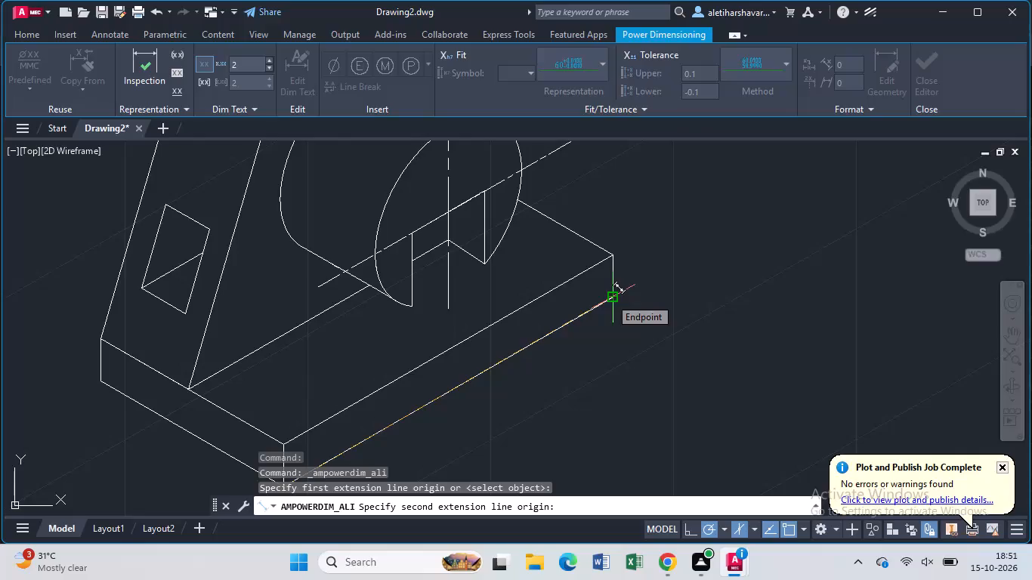
click(610, 298)
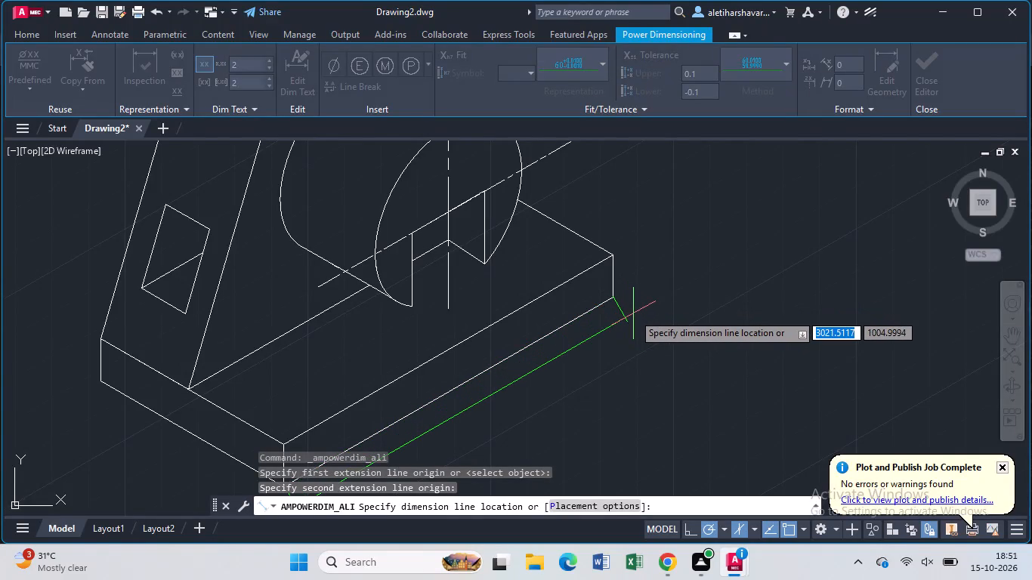
click(633, 313)
key(Return)
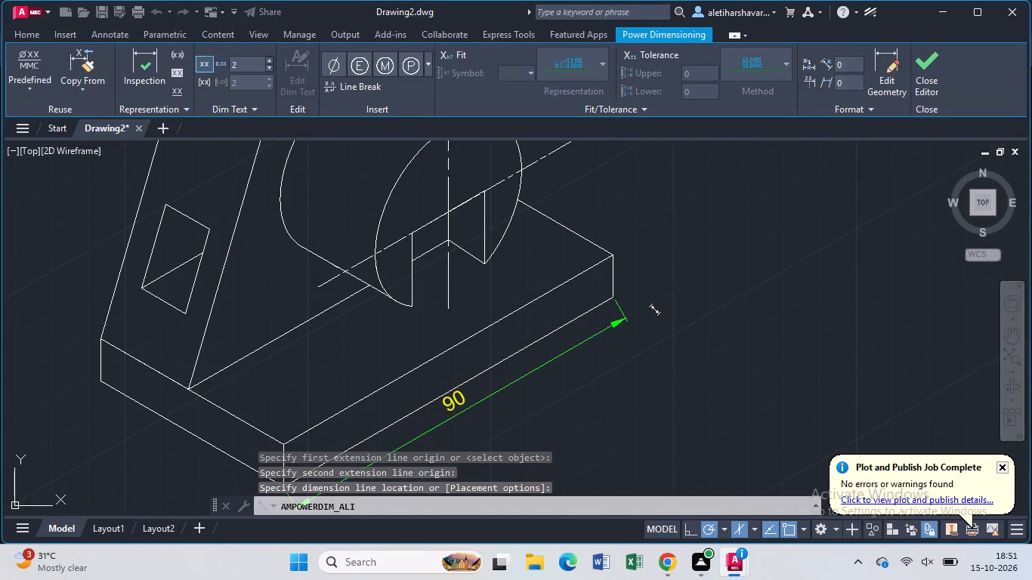
Add an aligned dimension for the base plate's thickness at the right end of its long front edge.
scroll(645, 319, down, 2)
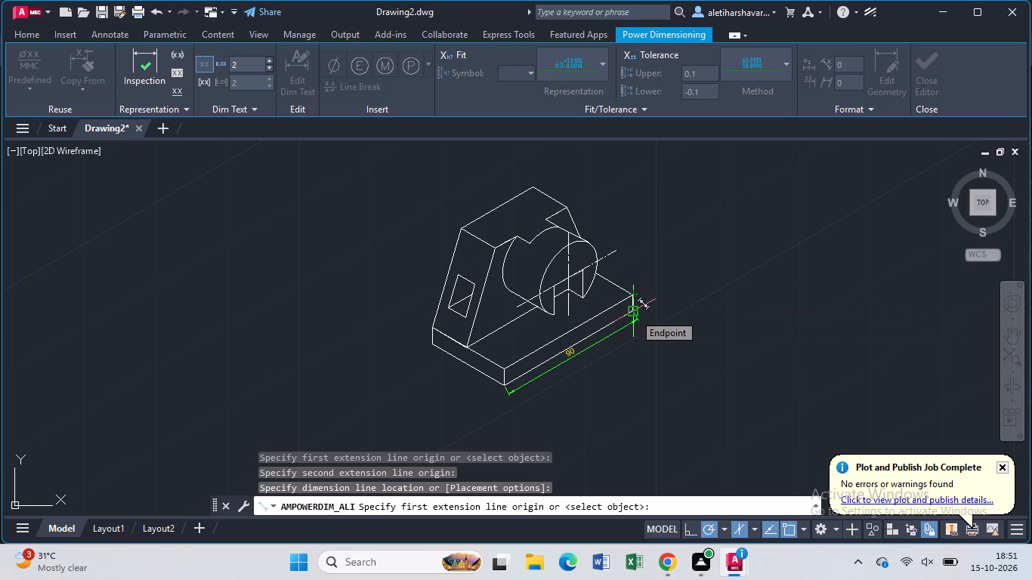
scroll(634, 313, up, 2)
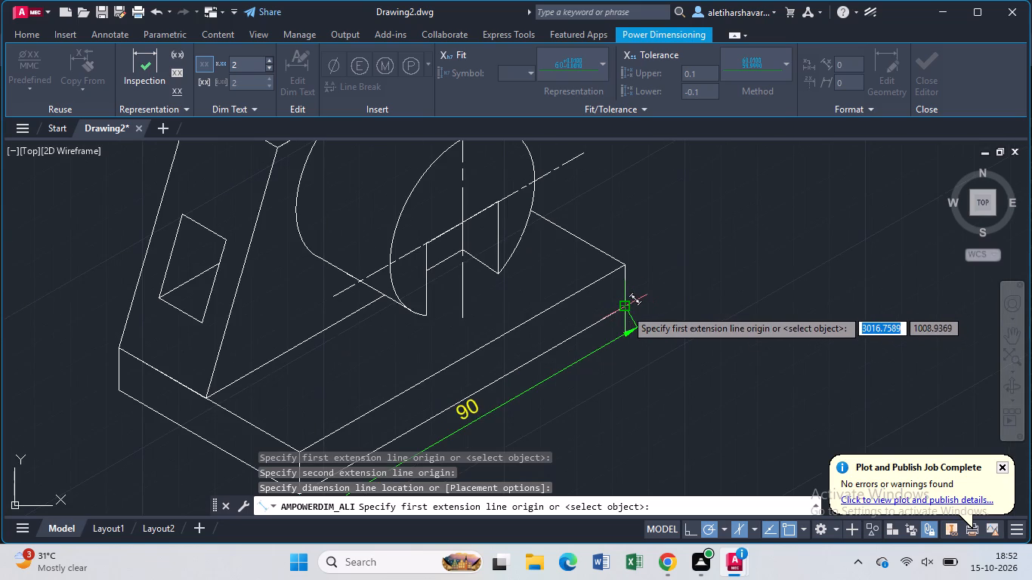
click(626, 309)
click(623, 268)
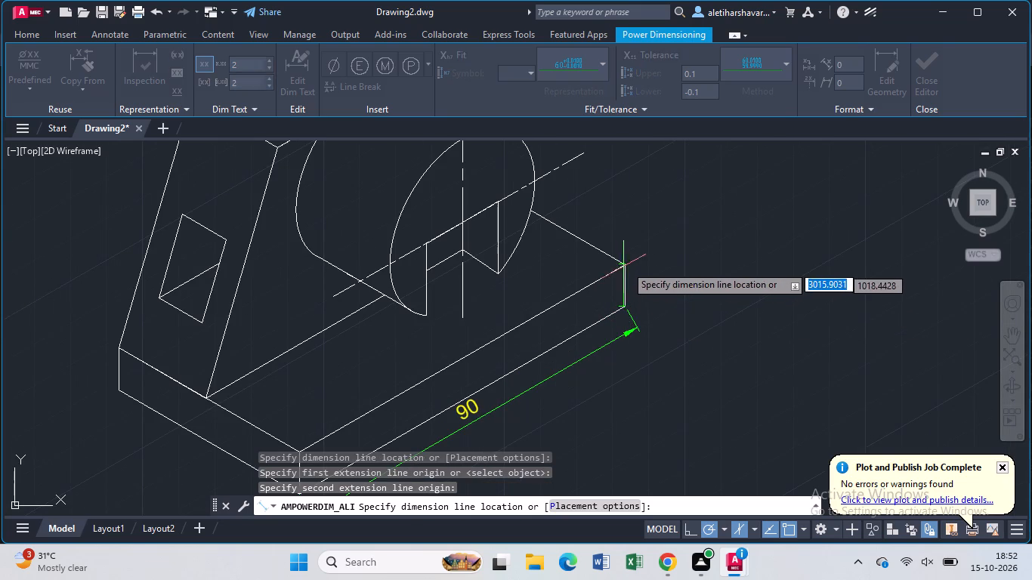
click(653, 260)
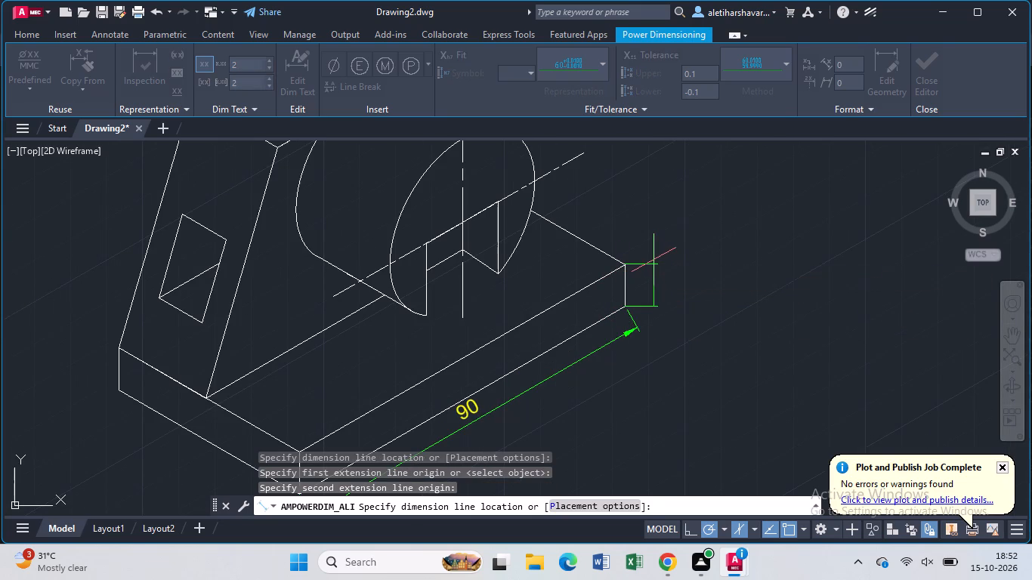
key(Return)
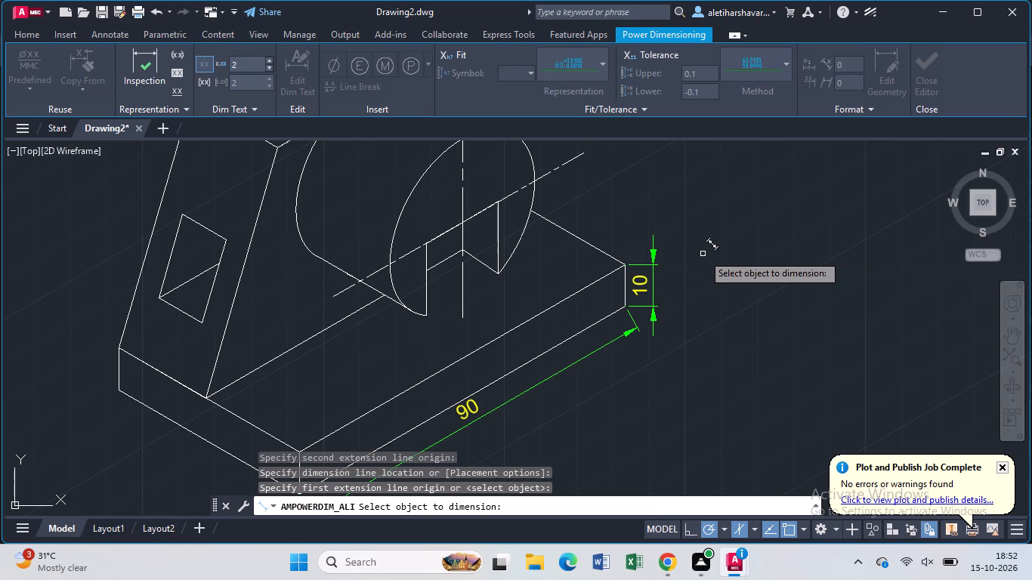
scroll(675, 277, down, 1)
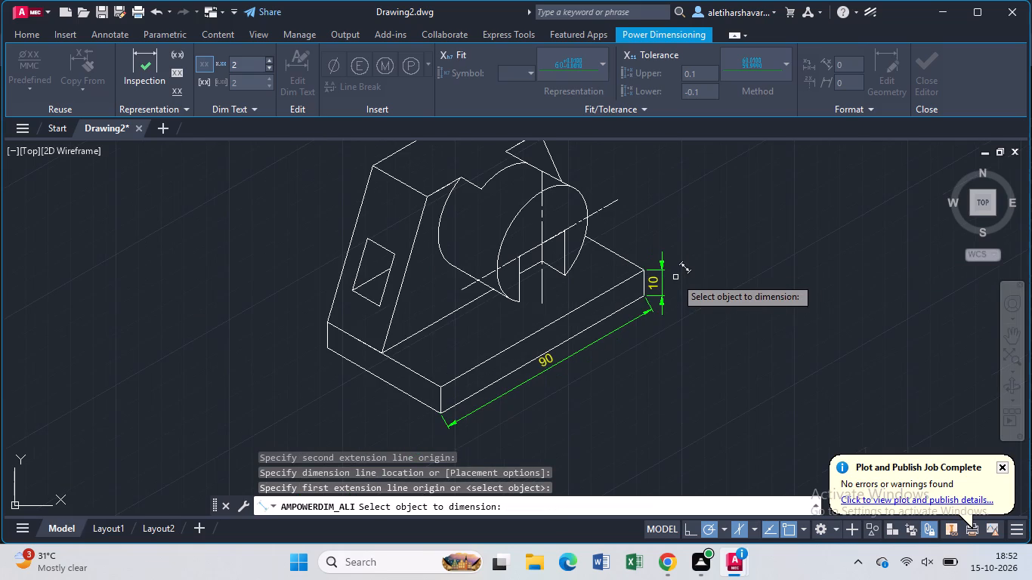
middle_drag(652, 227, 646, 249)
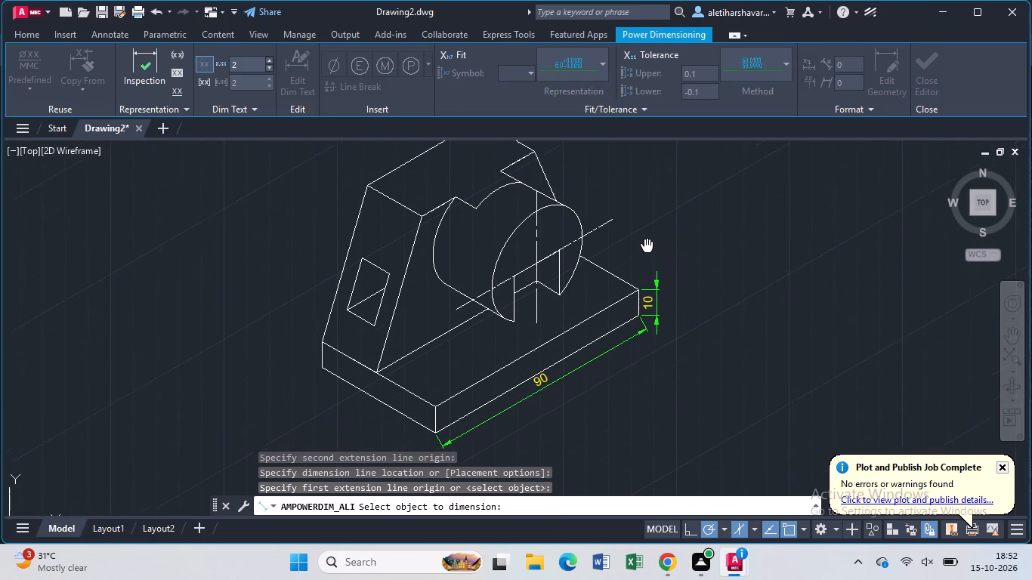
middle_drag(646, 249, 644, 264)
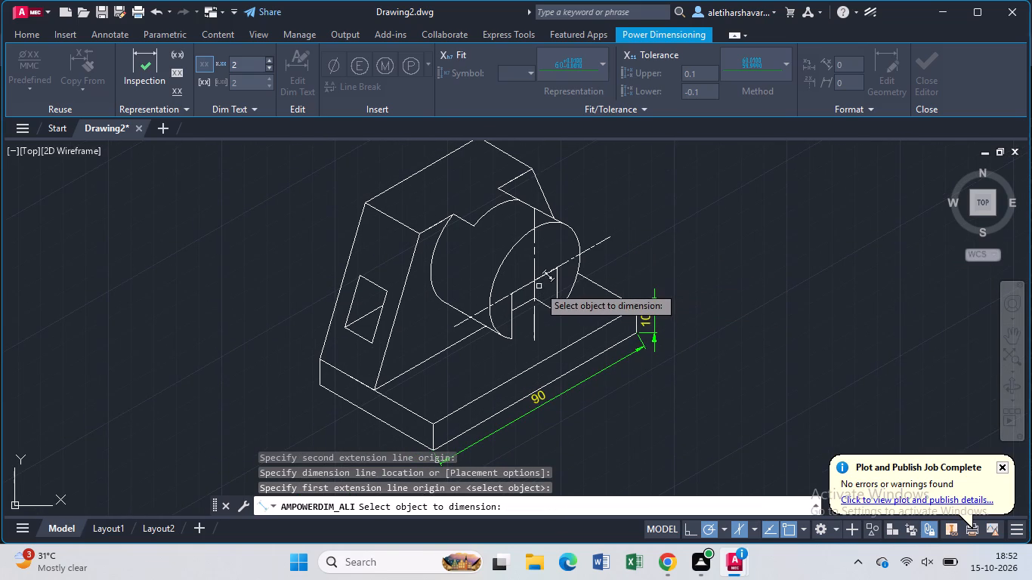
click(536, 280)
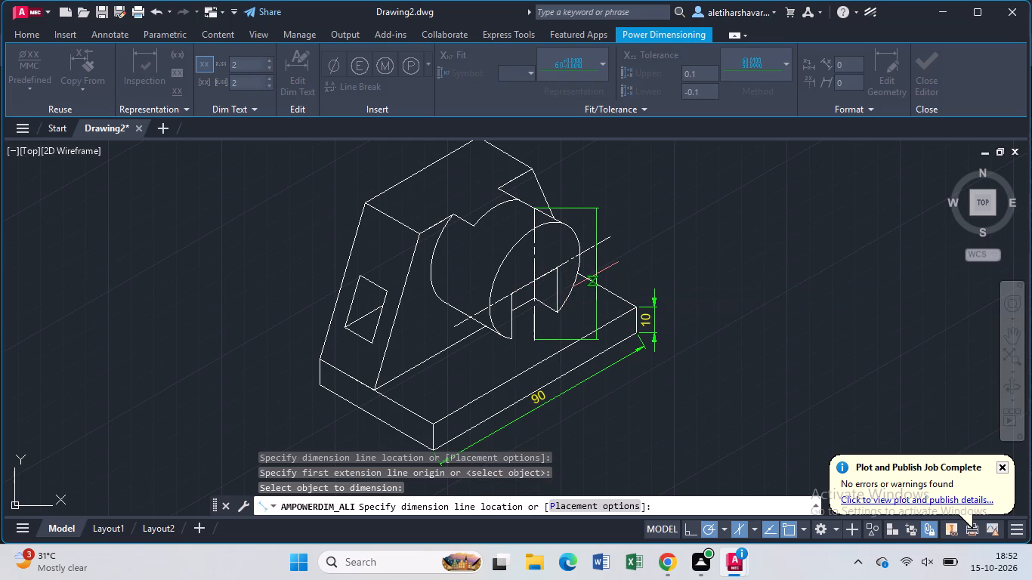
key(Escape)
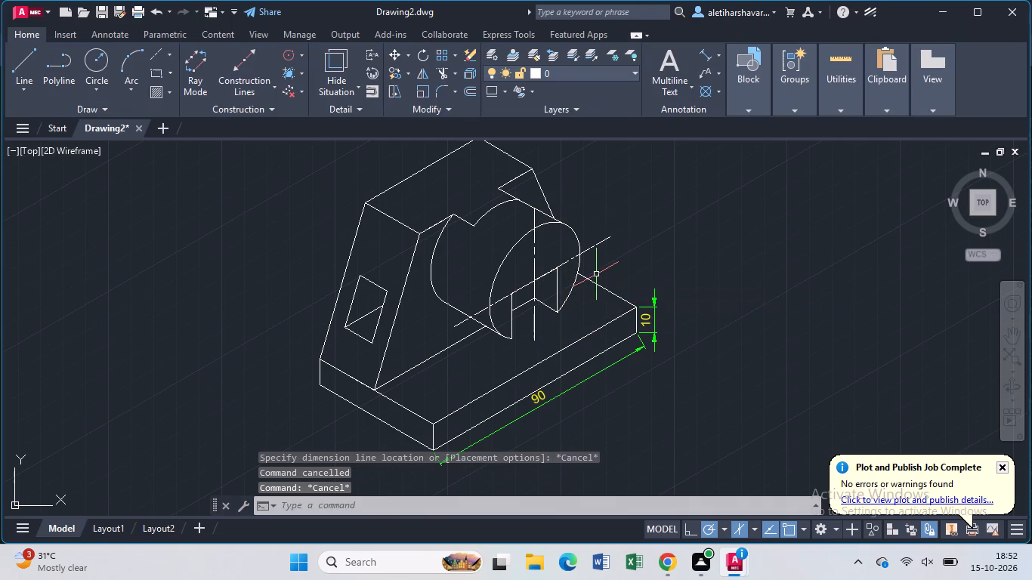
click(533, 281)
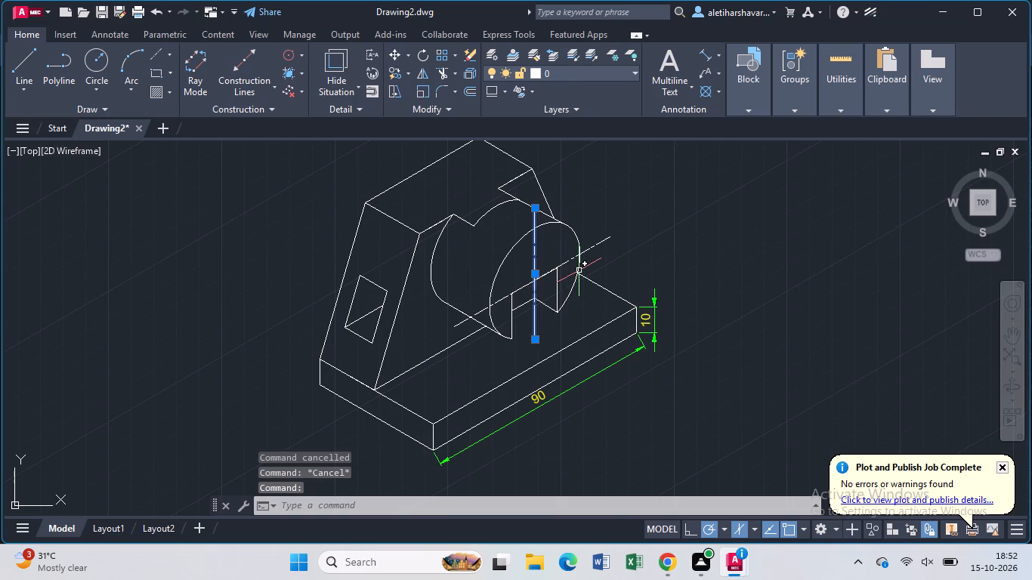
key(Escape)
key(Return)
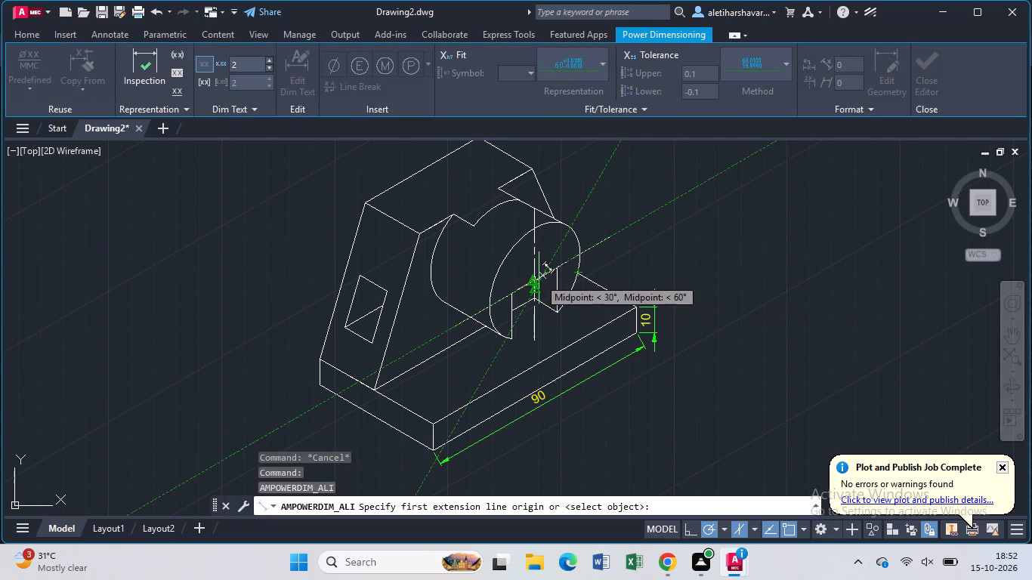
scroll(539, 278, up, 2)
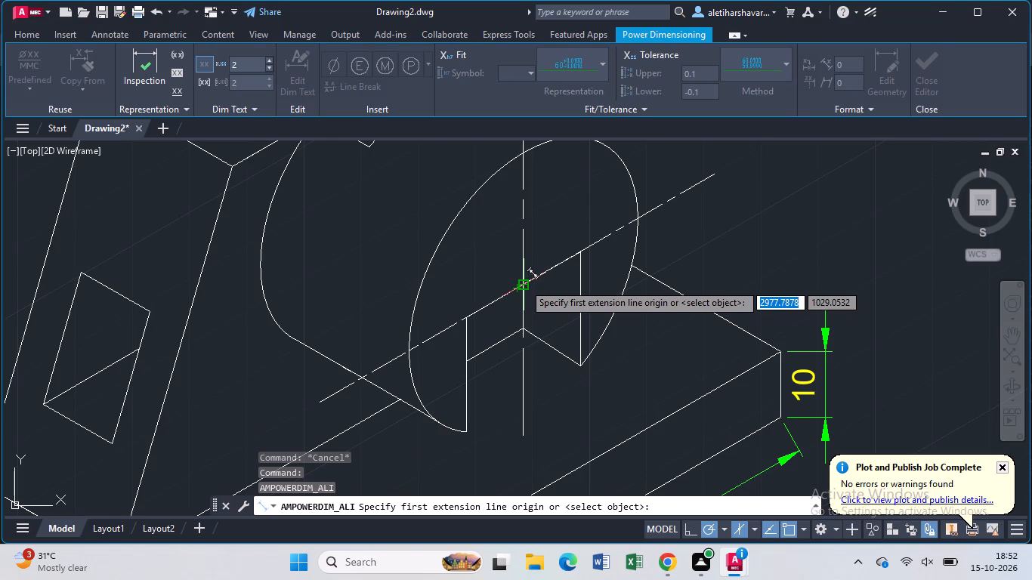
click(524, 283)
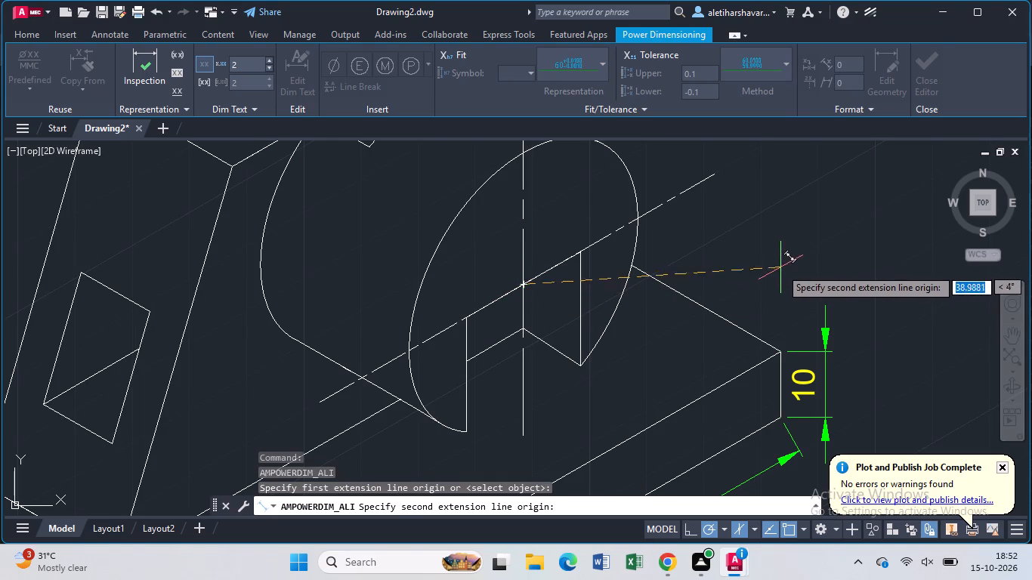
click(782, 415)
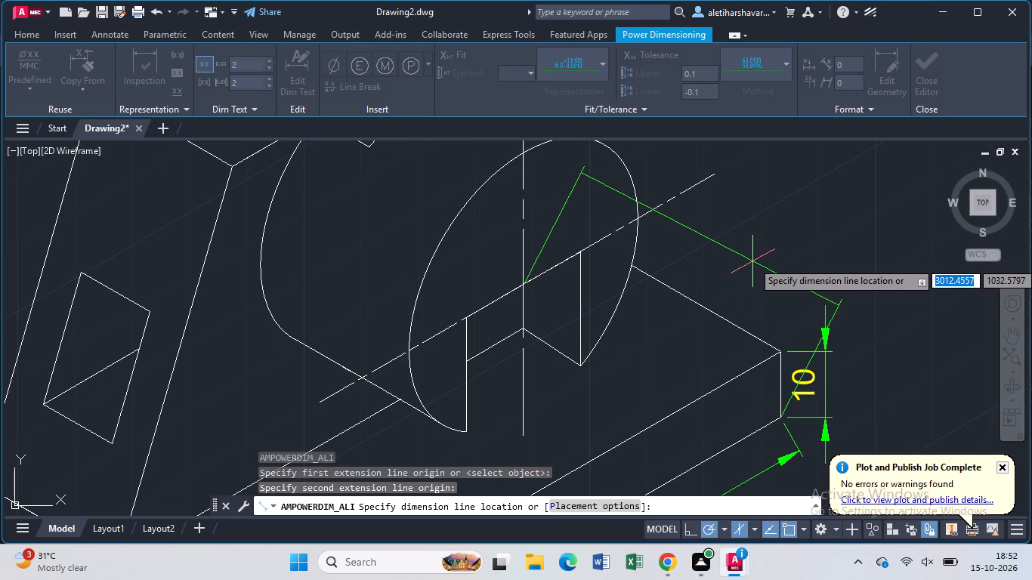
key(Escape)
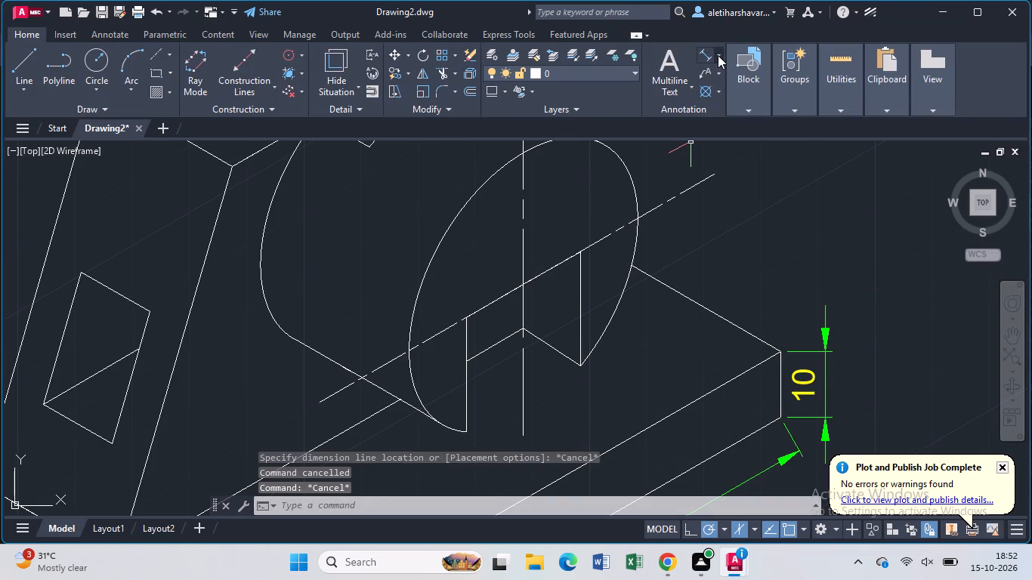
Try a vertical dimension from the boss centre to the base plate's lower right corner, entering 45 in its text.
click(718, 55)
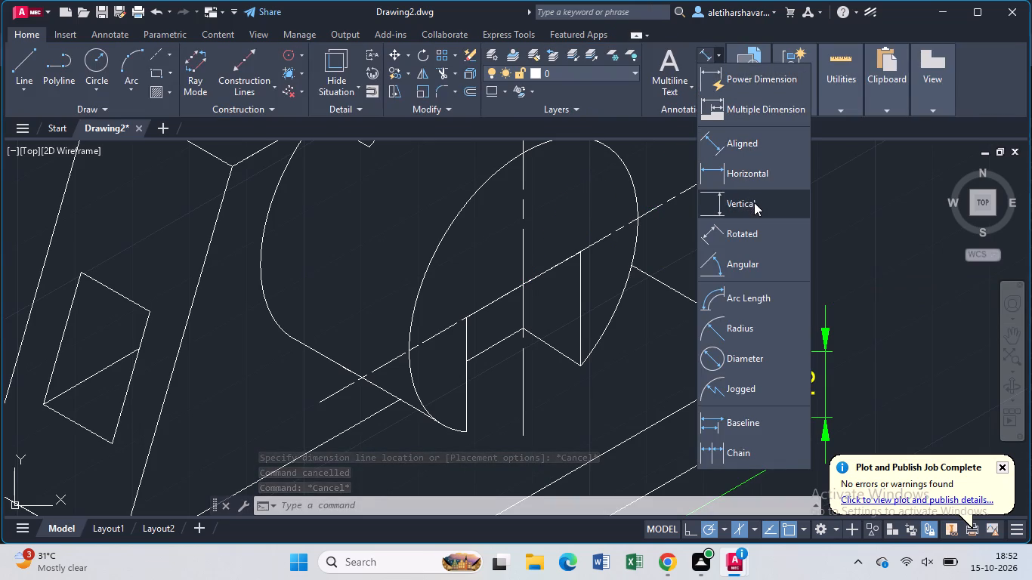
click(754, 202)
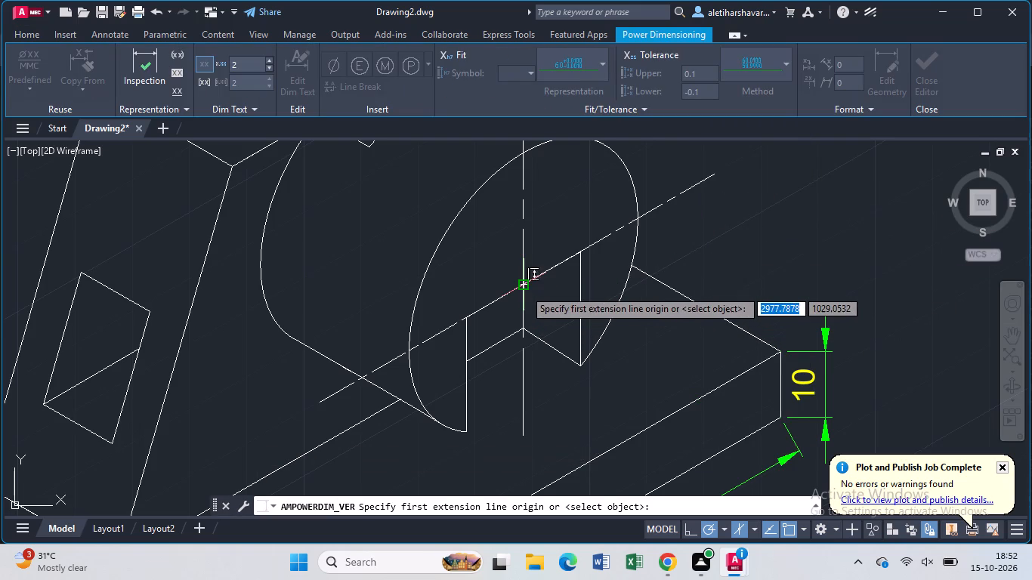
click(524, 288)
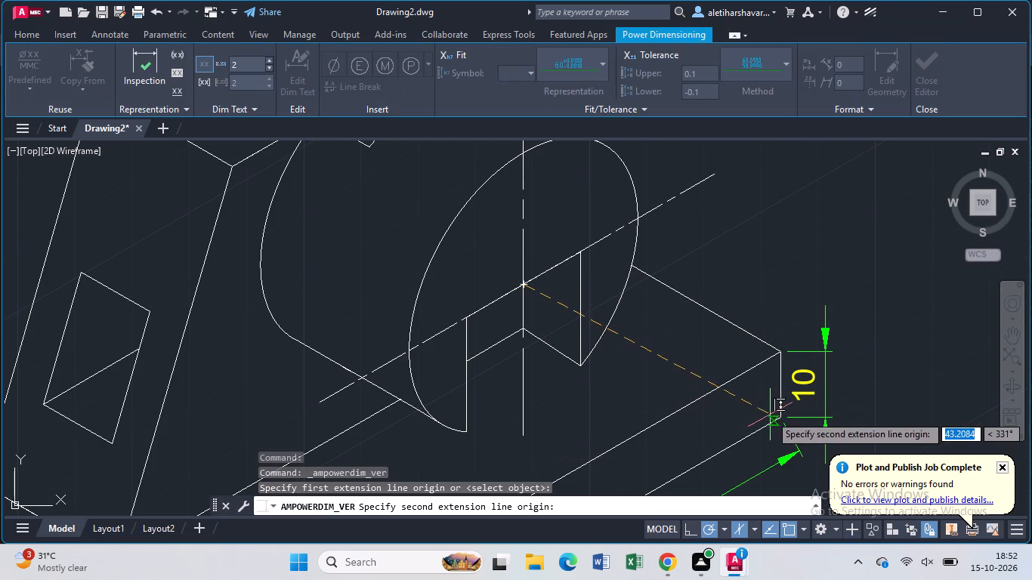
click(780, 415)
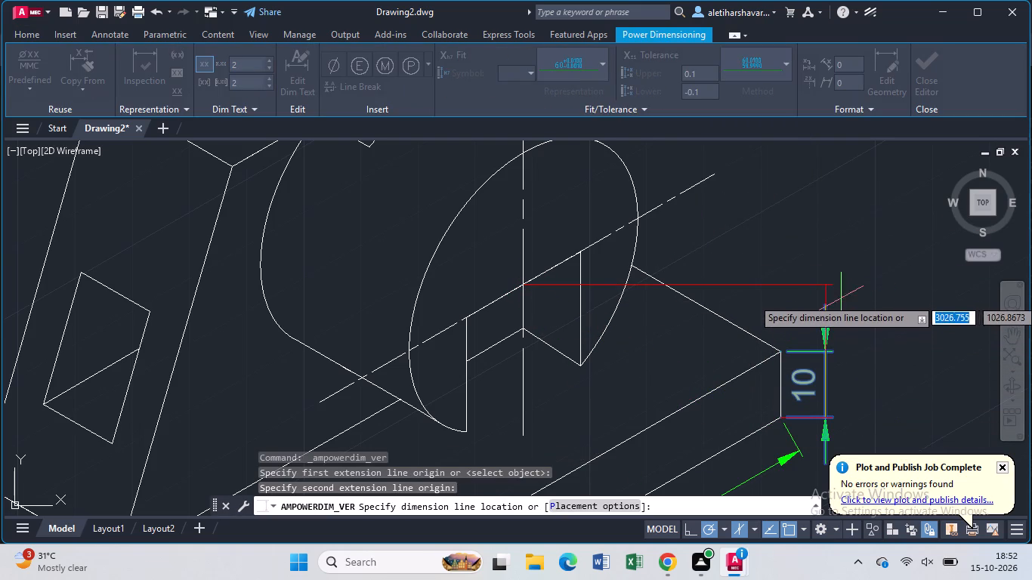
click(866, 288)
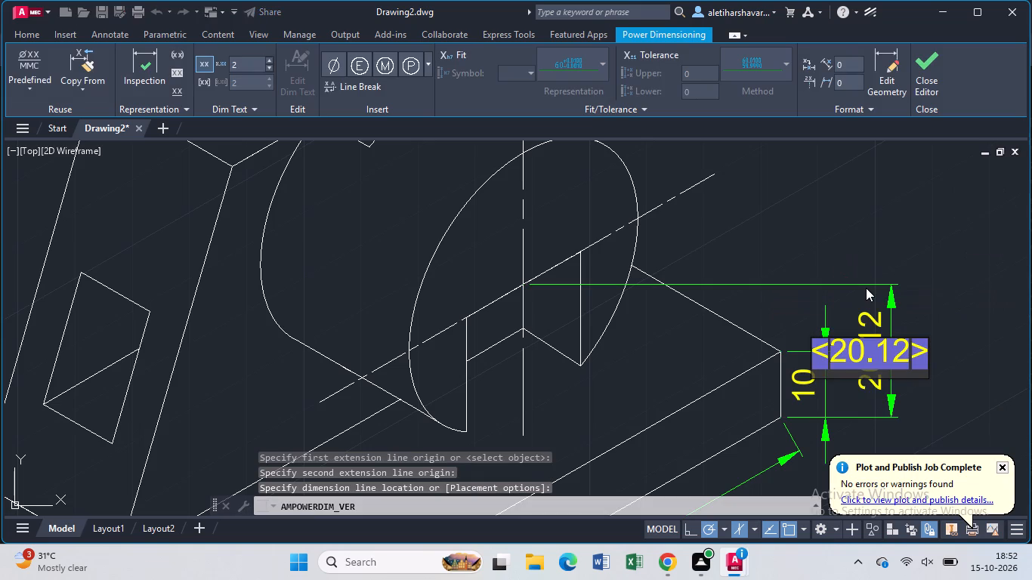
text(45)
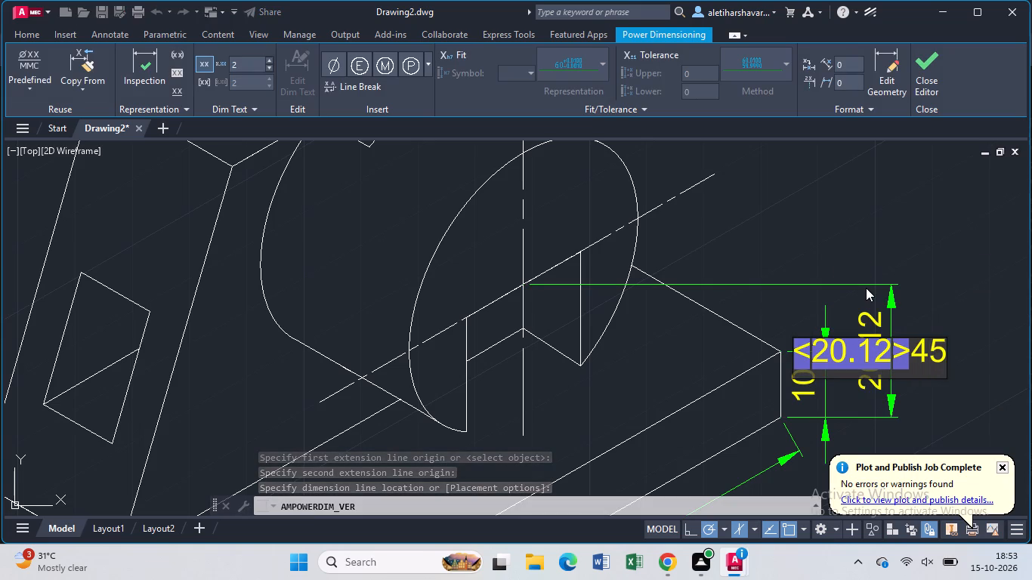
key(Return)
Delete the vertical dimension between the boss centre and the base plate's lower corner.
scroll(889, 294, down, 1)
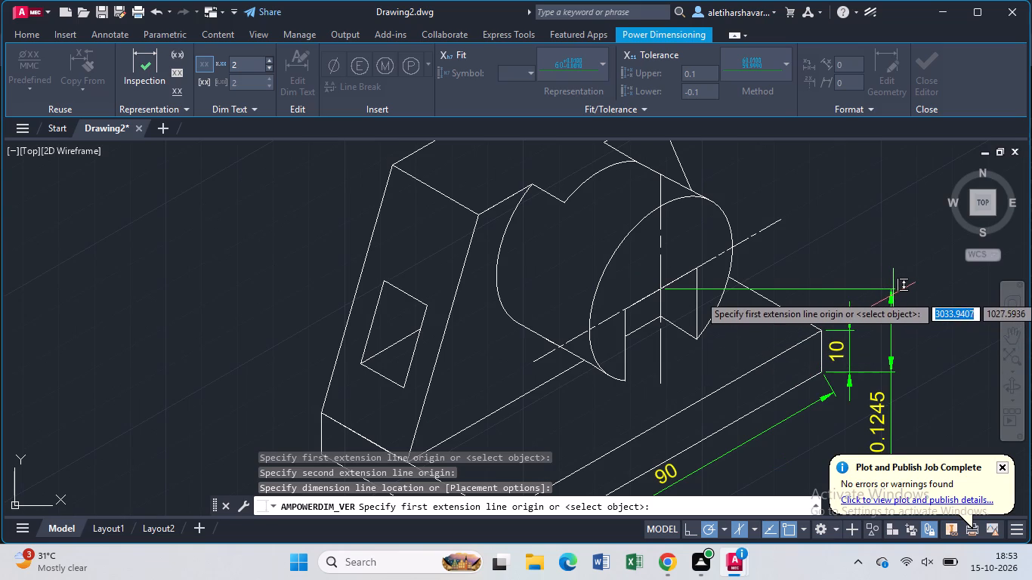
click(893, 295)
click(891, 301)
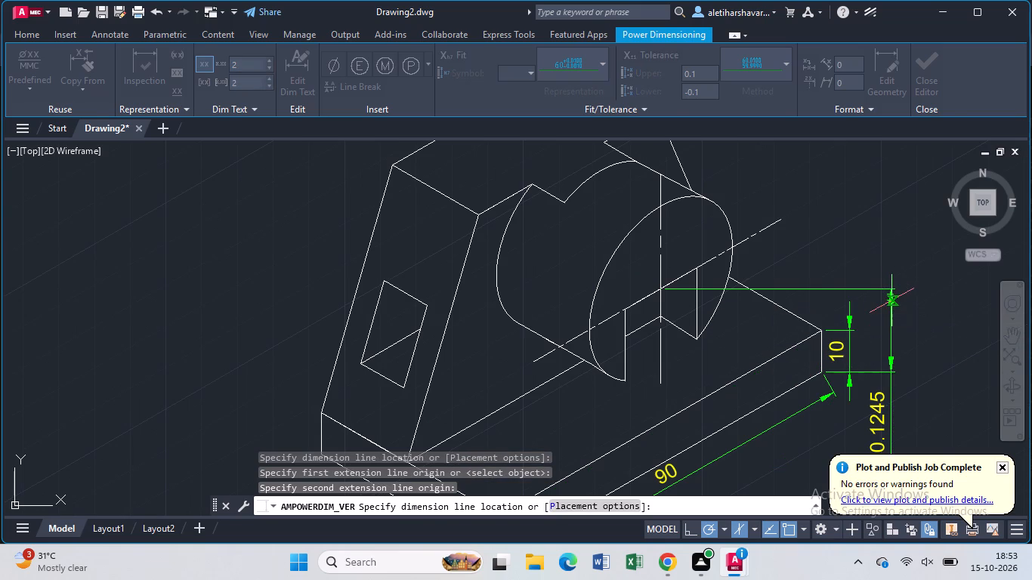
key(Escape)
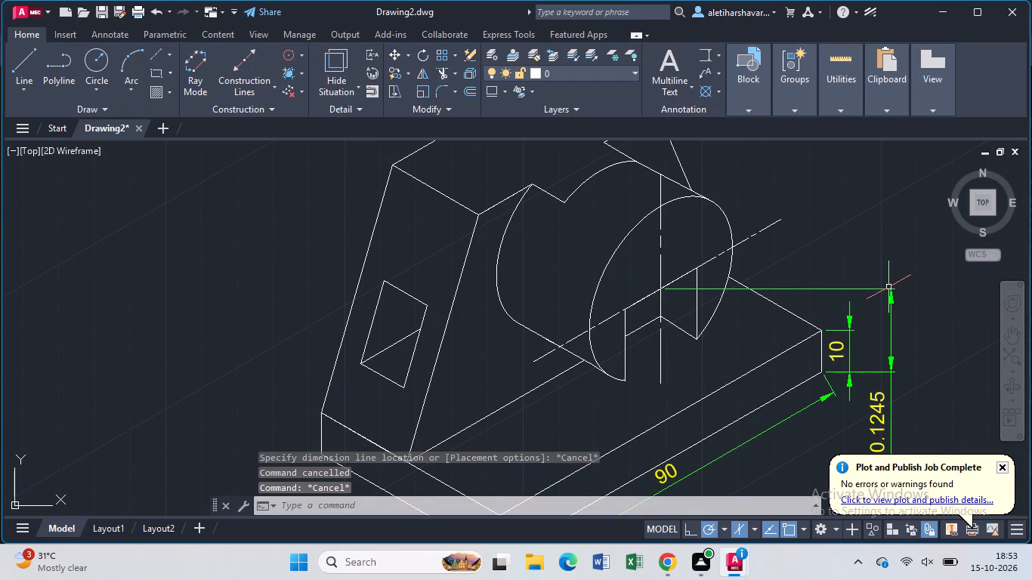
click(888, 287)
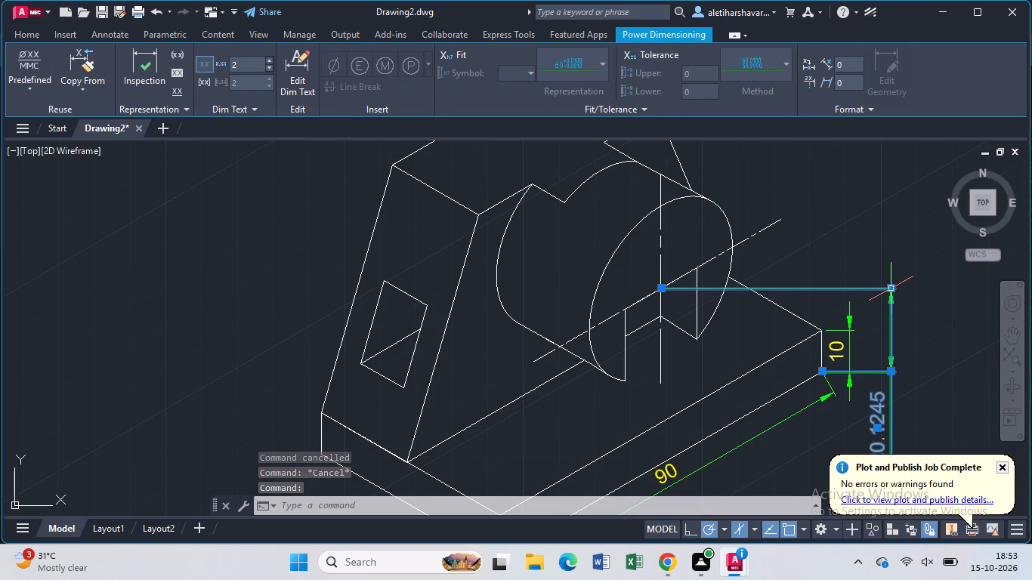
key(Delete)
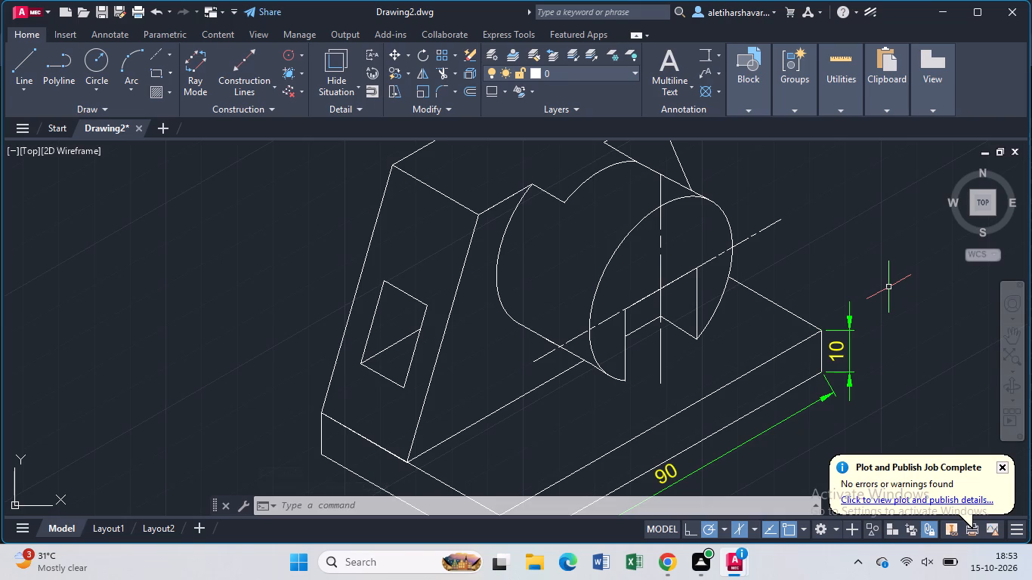
Draw a construction line about 50 long at 30° from the boss centre out past the base plate's right end.
key(l)
key(Return)
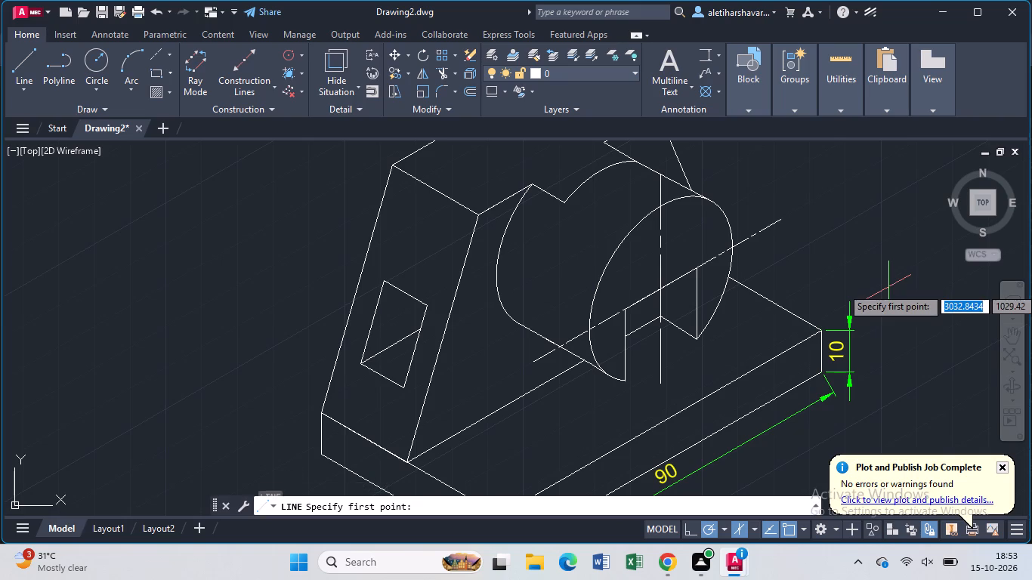
click(666, 286)
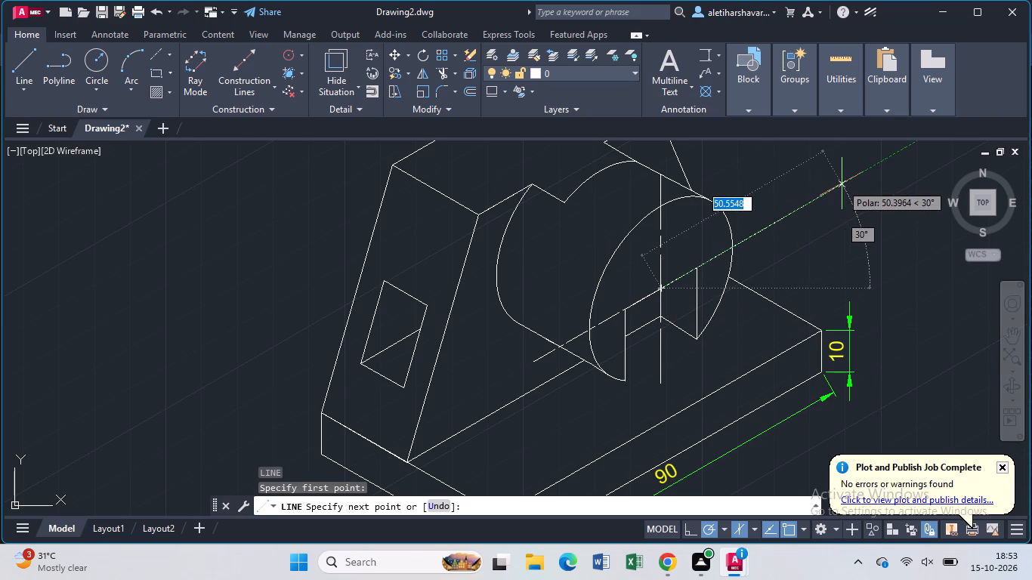
click(842, 184)
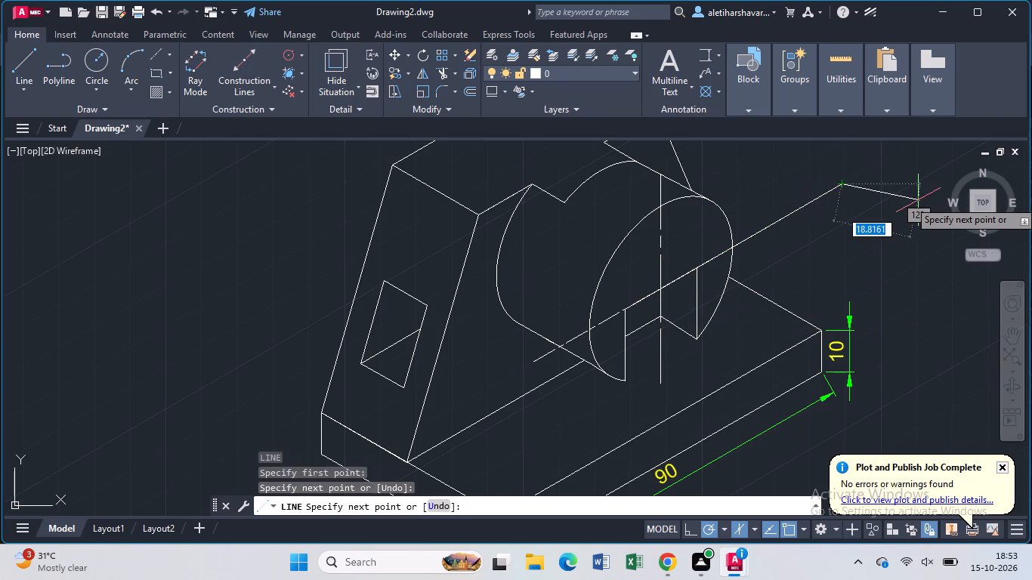
key(Escape)
Draw a vertical line about 48 long upward from the base plate's lower right corner, crossing the line from the boss centre.
key(l)
key(Return)
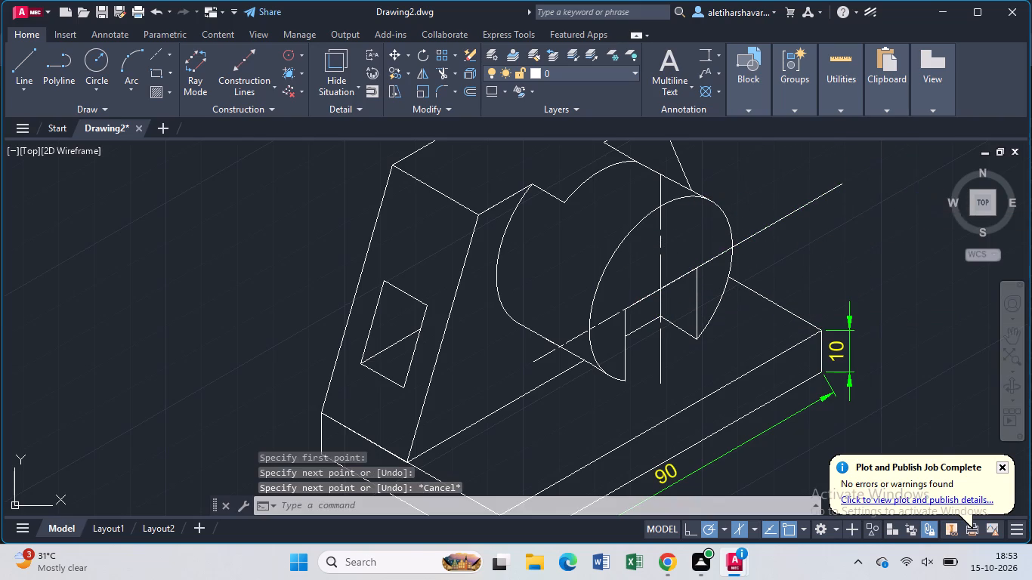
click(823, 376)
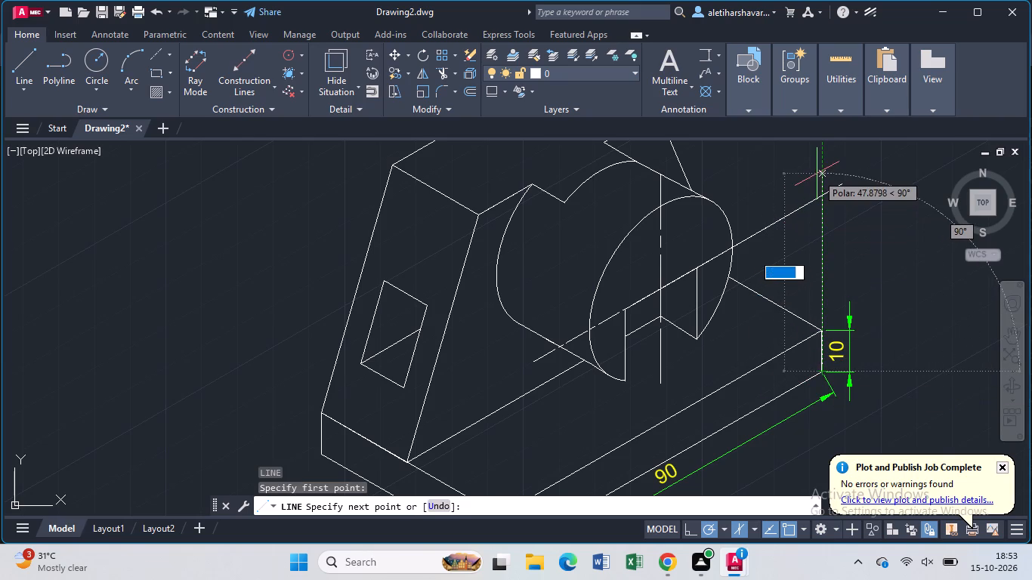
click(817, 174)
key(Escape)
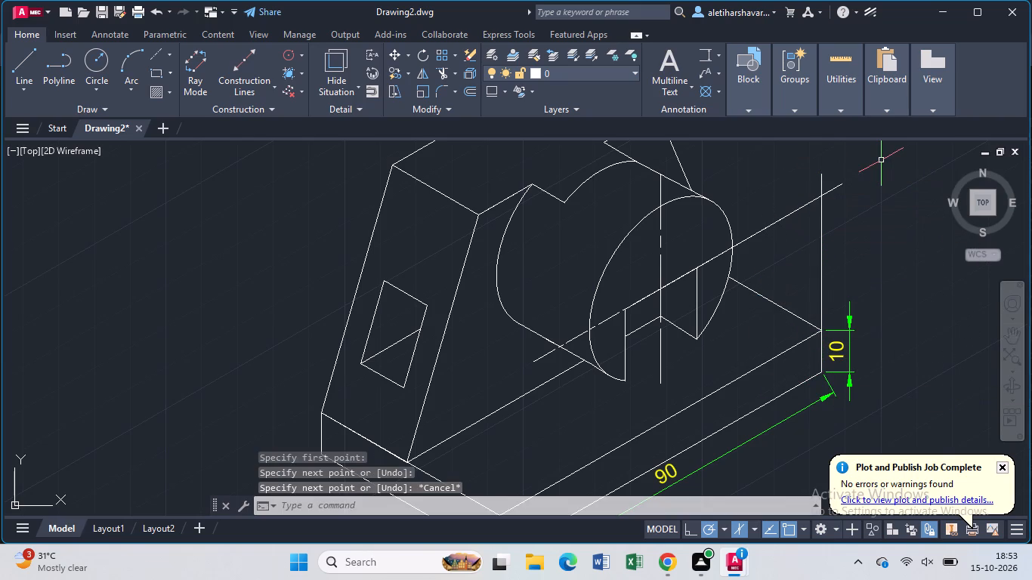
Trim the overhanging ends of the two reference lines where they cross, leaving a clean corner.
text(tr)
key(Return)
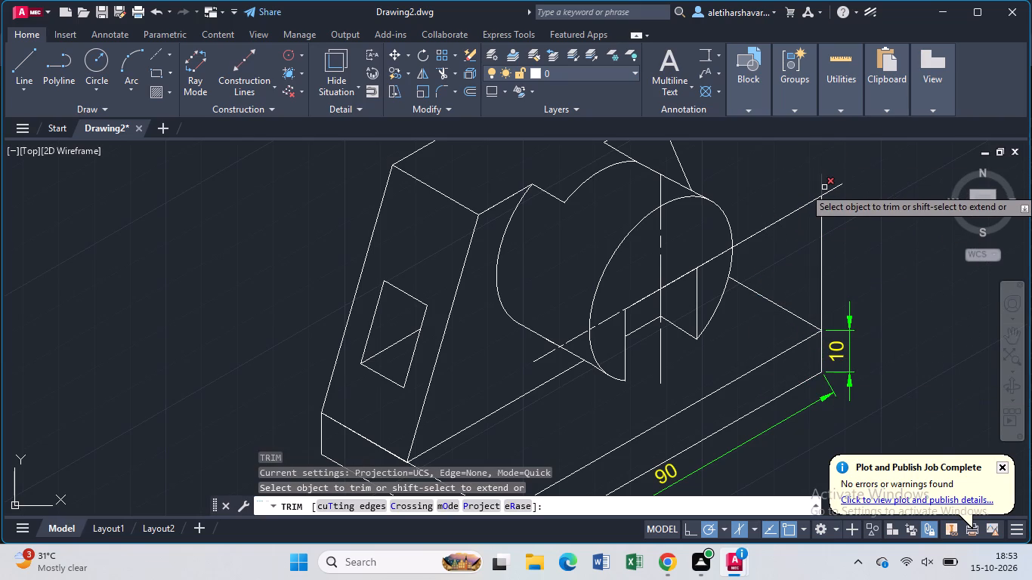
click(824, 187)
click(830, 190)
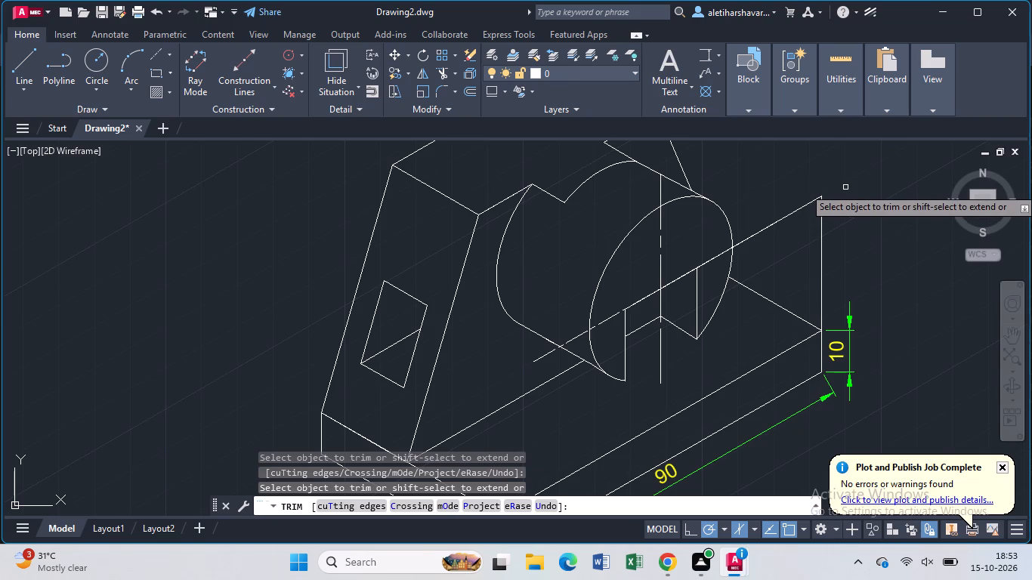
key(Escape)
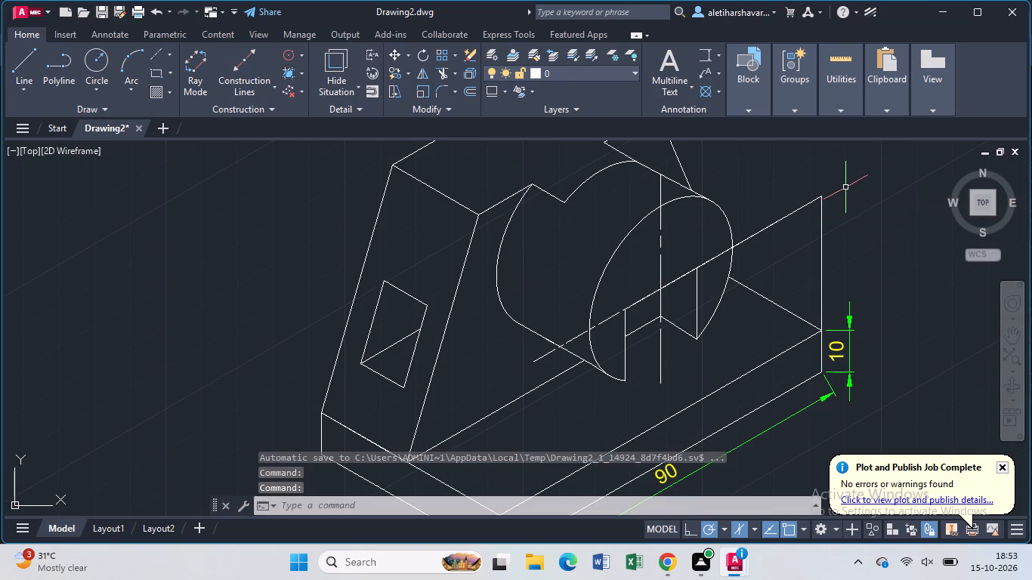
Add a vertical dimension from the reference lines' corner to the base plate's lower right corner, with its text set to 45.
click(706, 57)
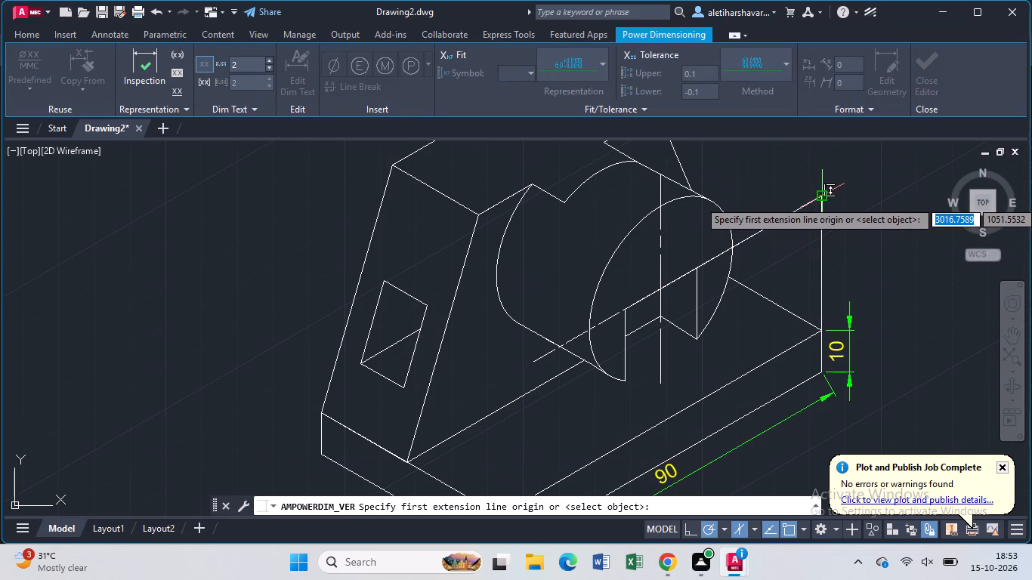
click(820, 200)
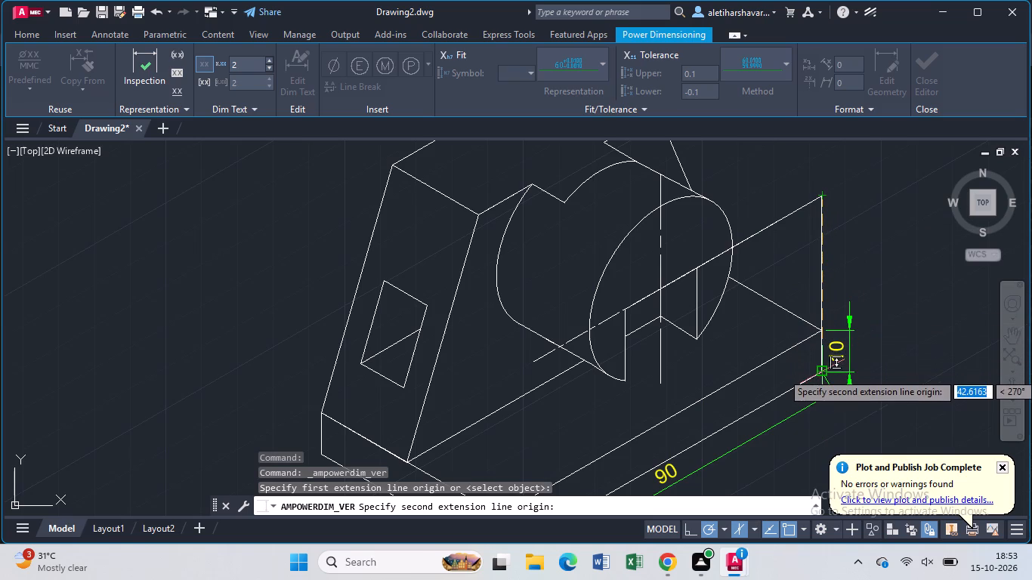
click(826, 372)
click(873, 350)
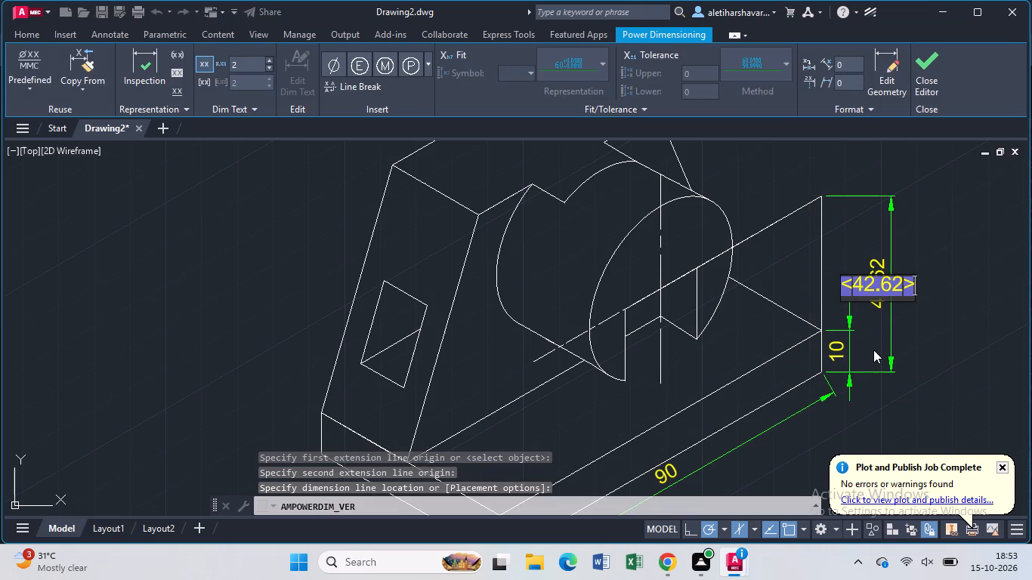
key(BackSpace)
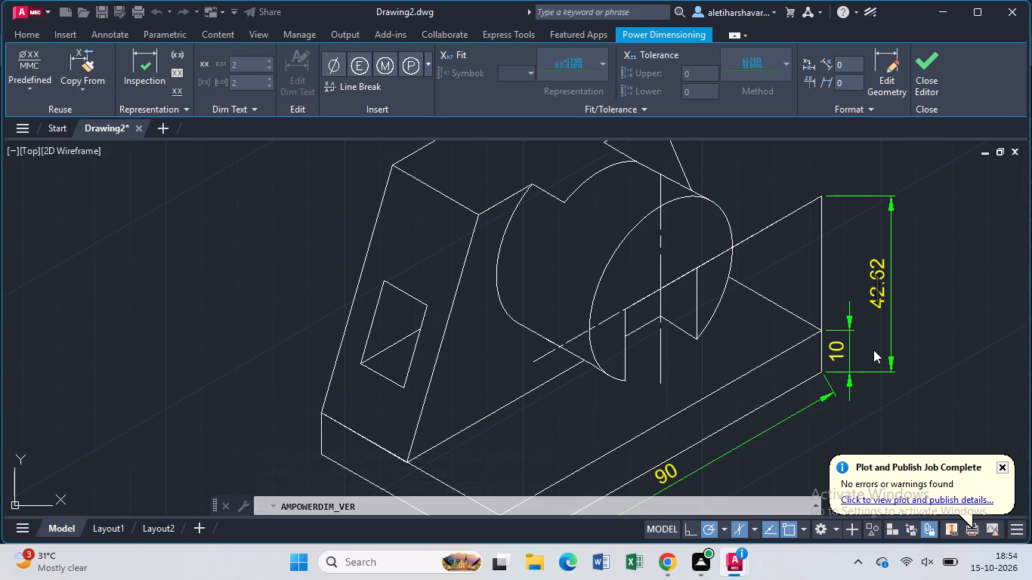
text(45)
key(Return)
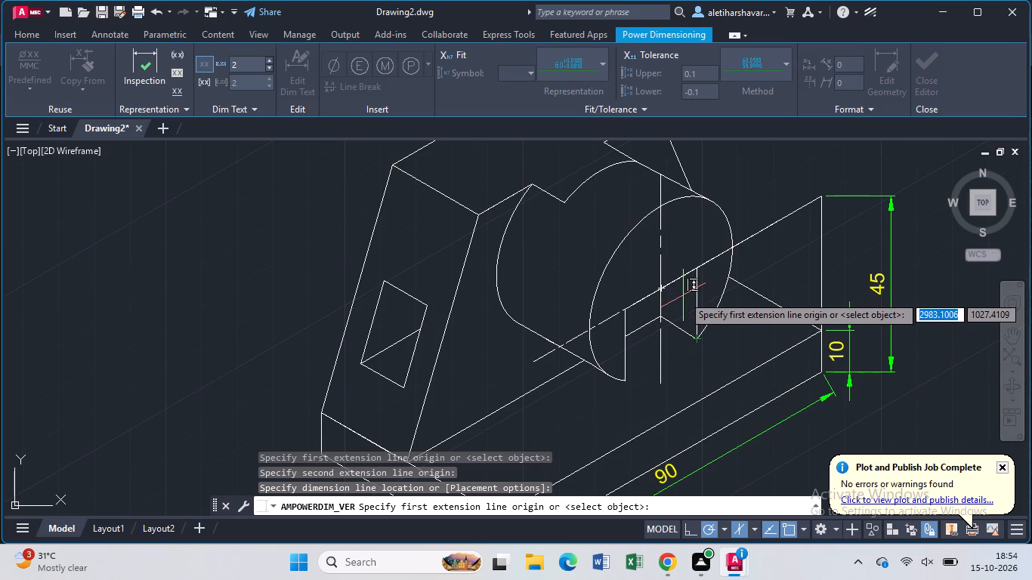
scroll(715, 276, down, 1)
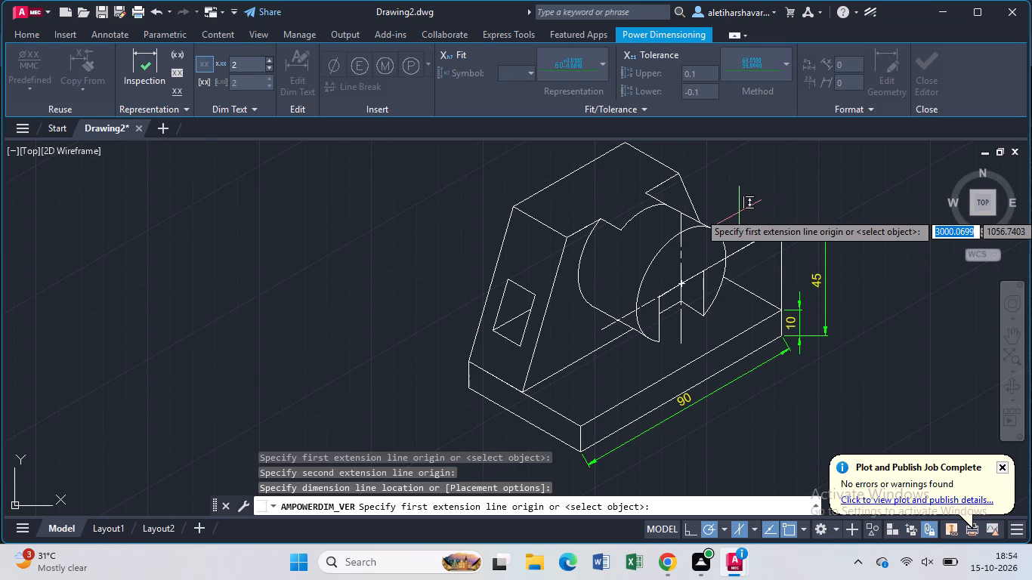
middle_drag(720, 202, 702, 227)
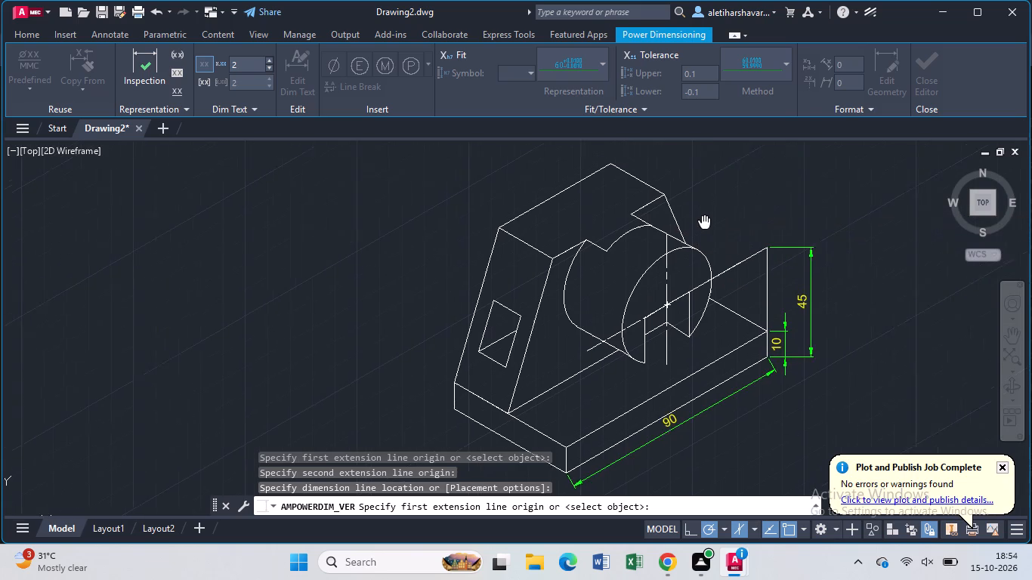
middle_drag(702, 227, 700, 242)
key(Escape)
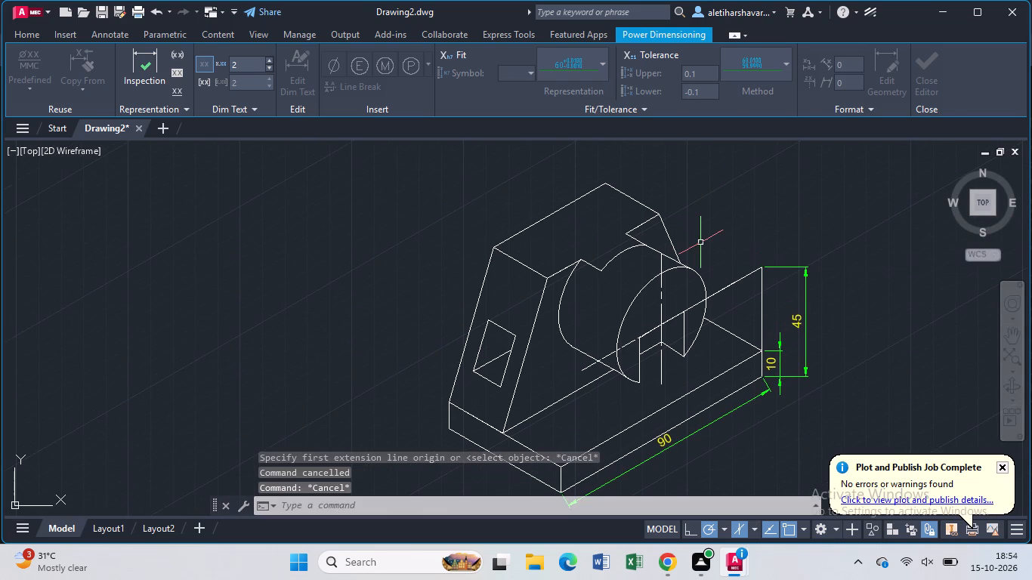
Add an aligned dimension to the short back edge of the upright block's top face, placed outside the edge.
click(720, 51)
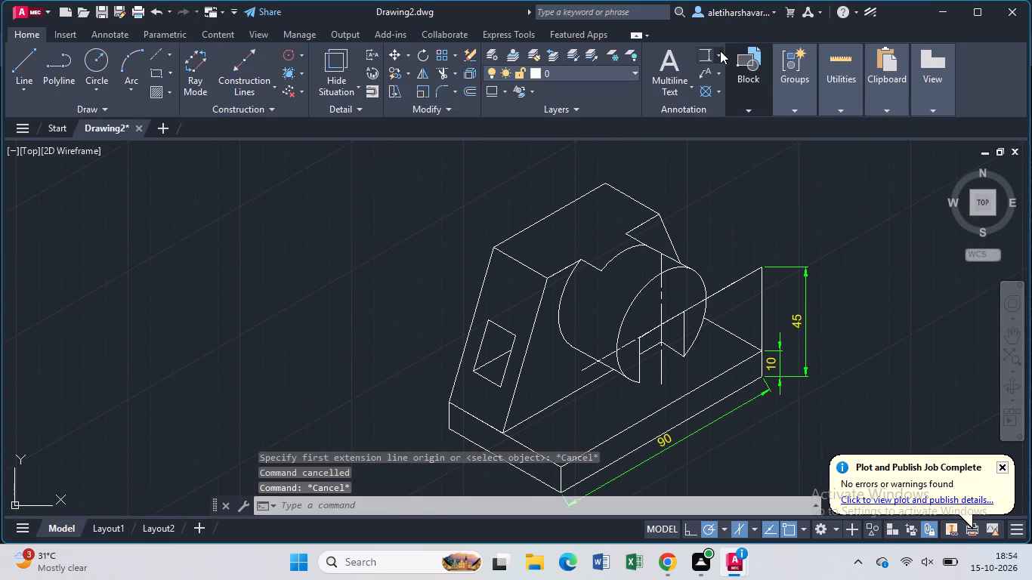
click(737, 141)
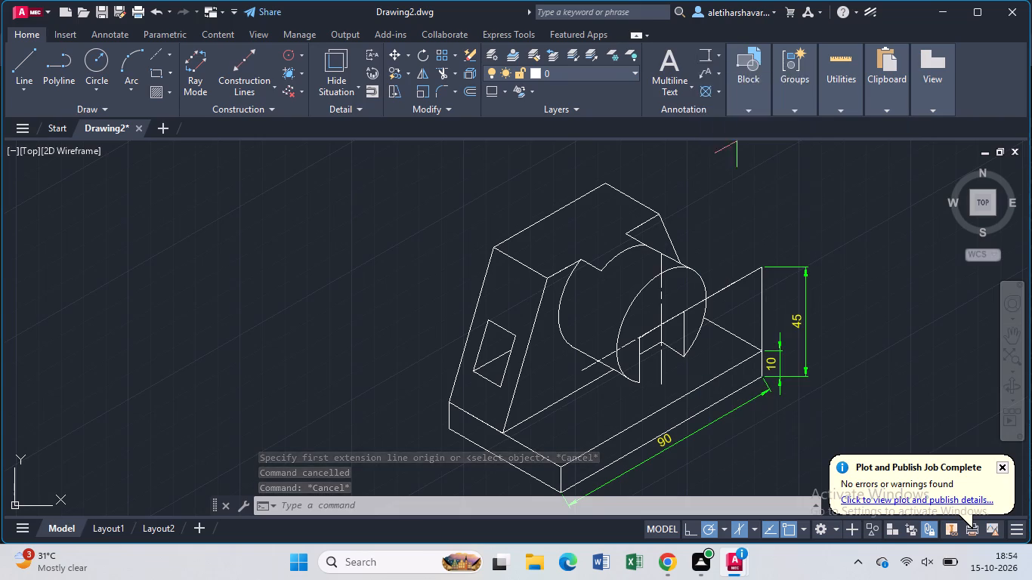
click(611, 184)
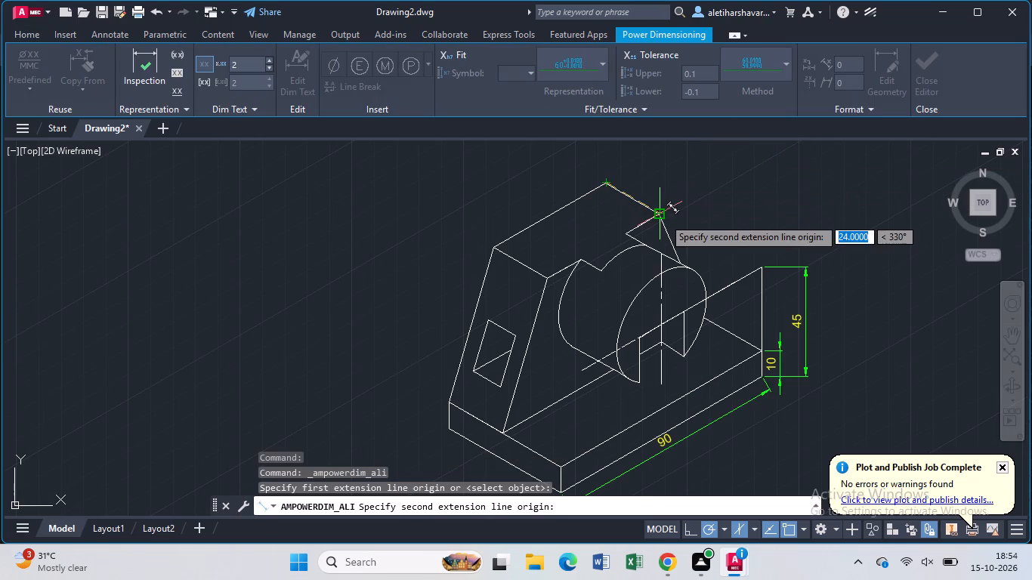
click(663, 217)
click(688, 203)
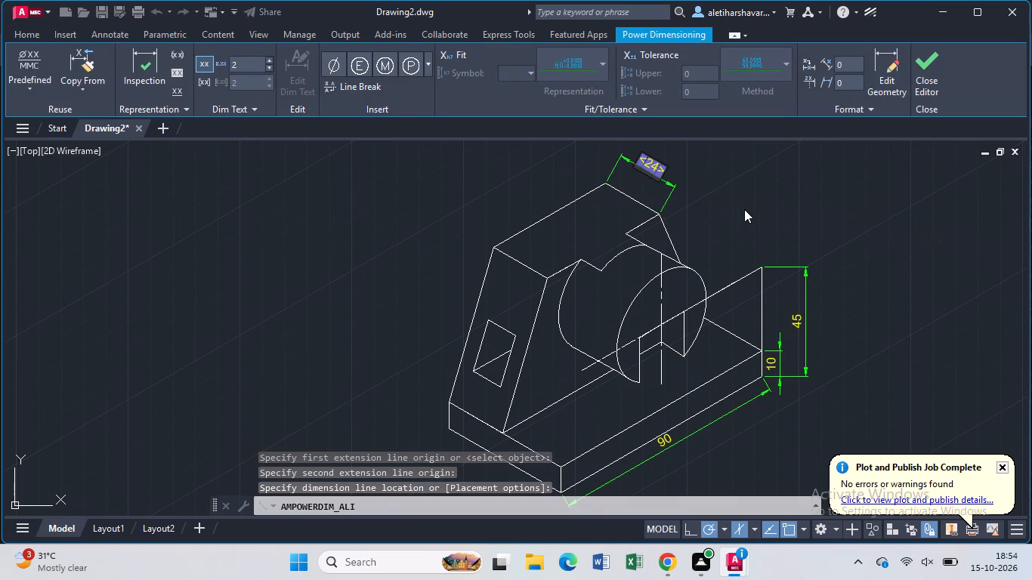
key(Return)
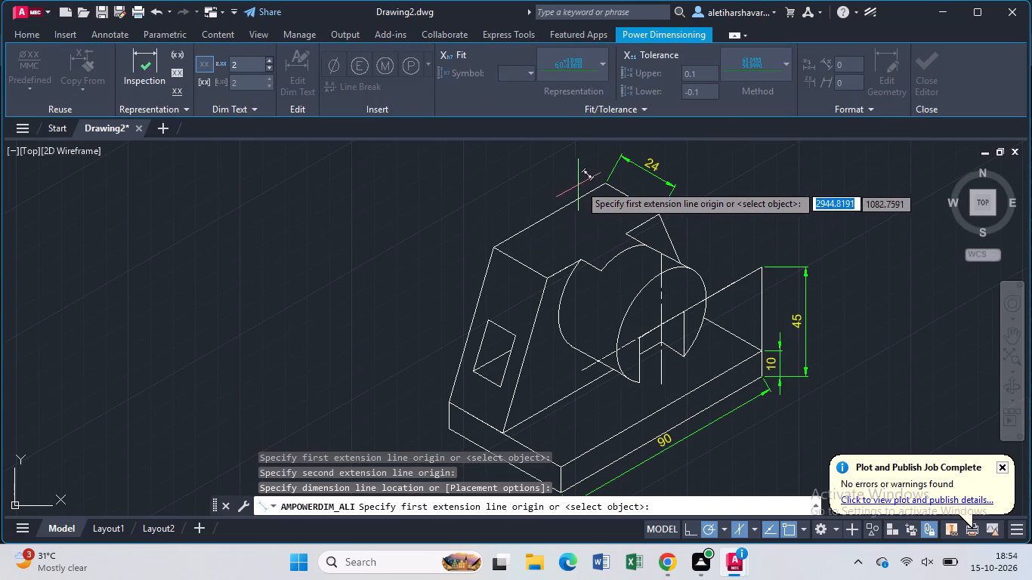
Add an aligned dimension to the long left edge of the upright block's top face, placed just outside the edge.
click(607, 184)
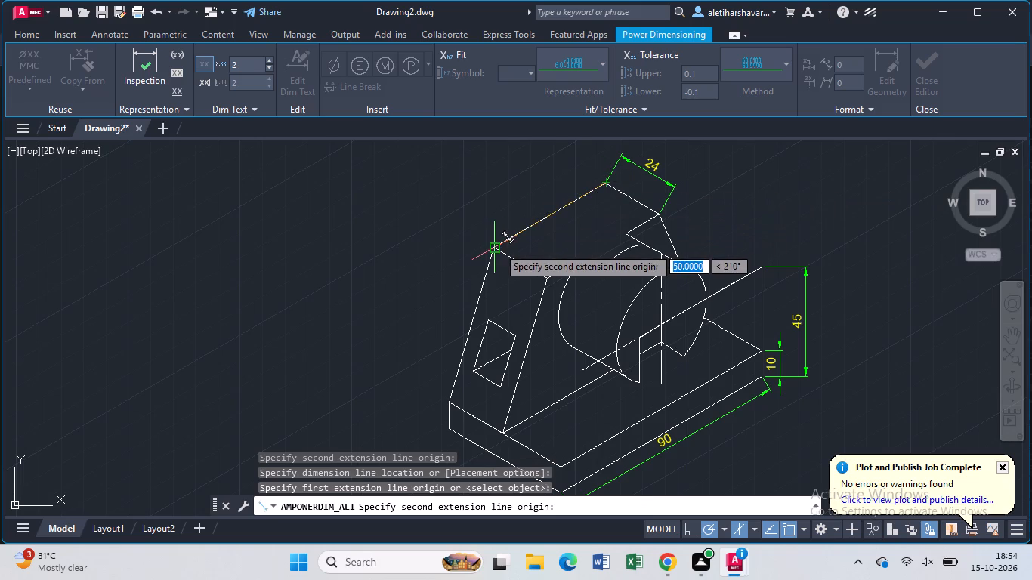
click(498, 247)
click(486, 229)
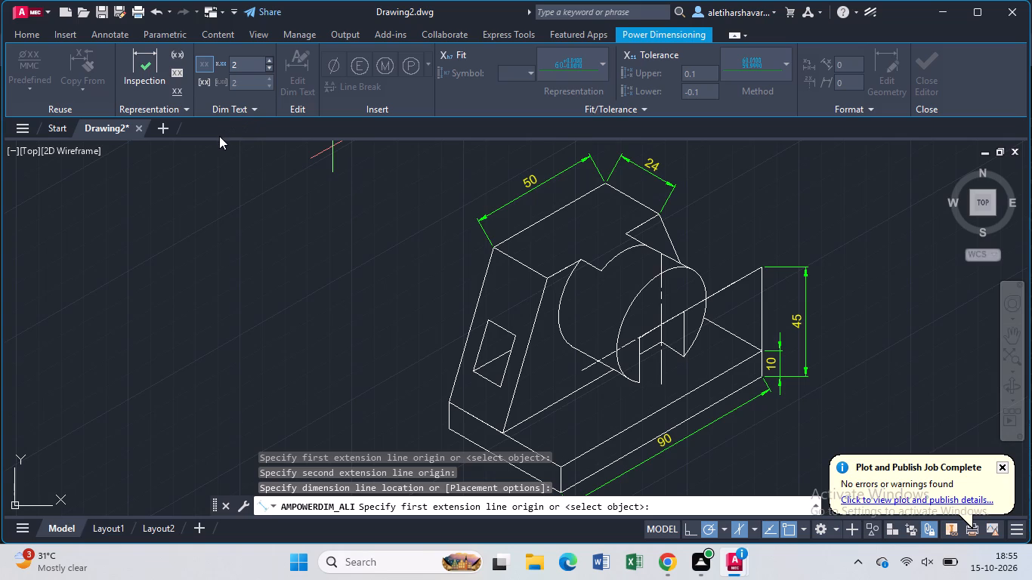
key(Escape)
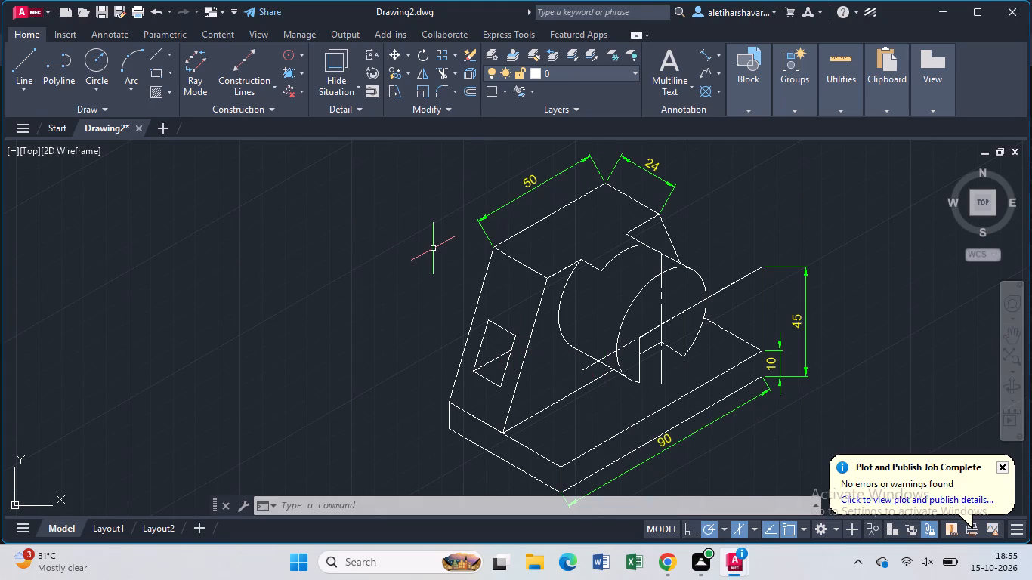
Add an aligned dimension for the boss length between its rear and front arcs, with its text set to 26.
scroll(430, 251, down, 1)
middle_drag(434, 267, 369, 272)
scroll(369, 272, up, 1)
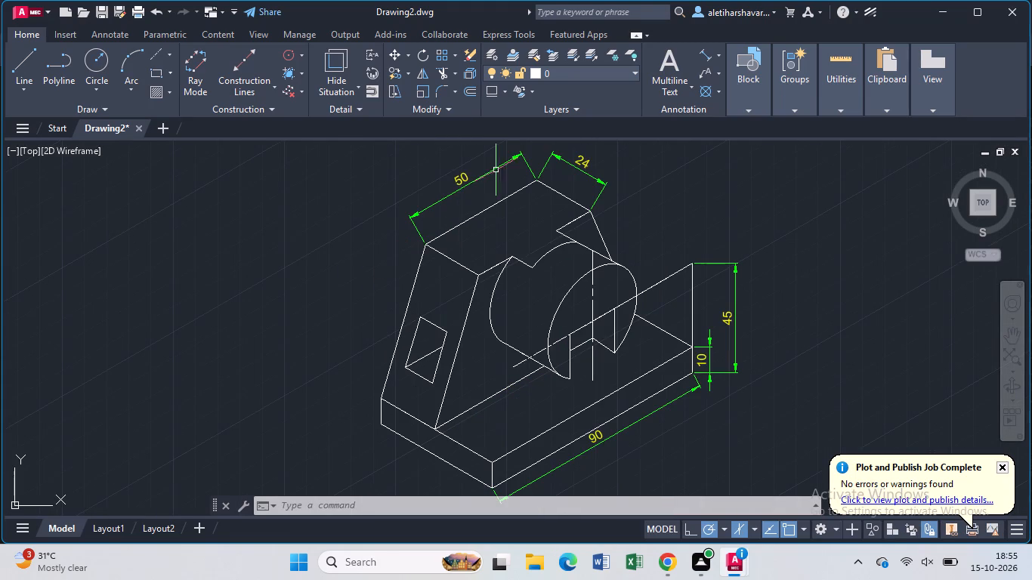
click(709, 51)
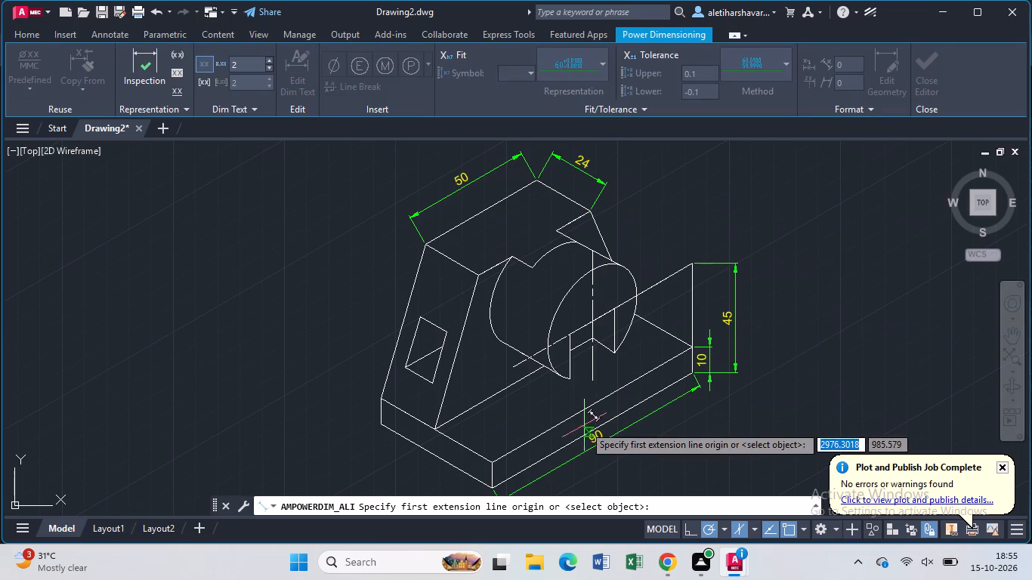
click(492, 302)
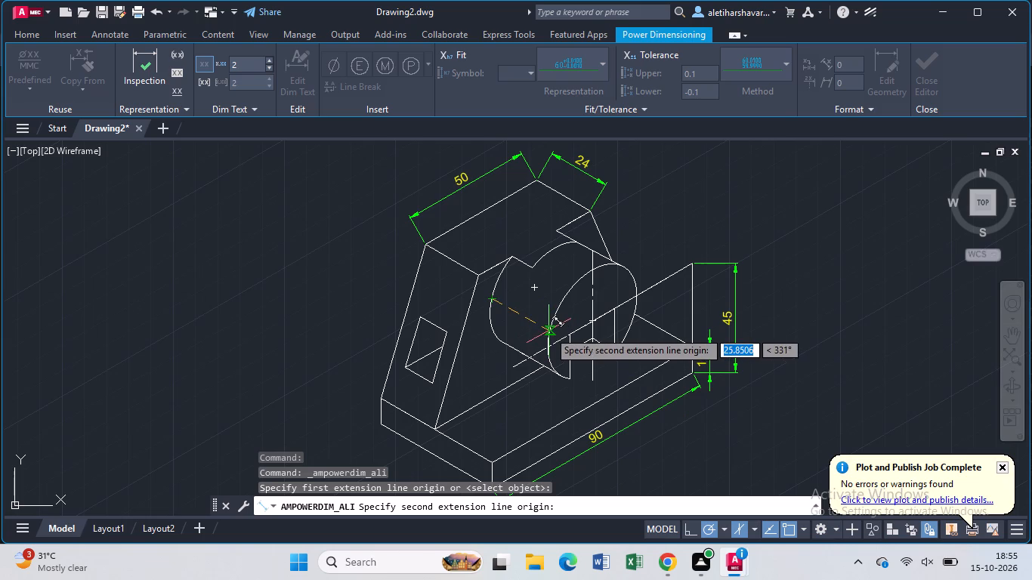
scroll(548, 331, up, 2)
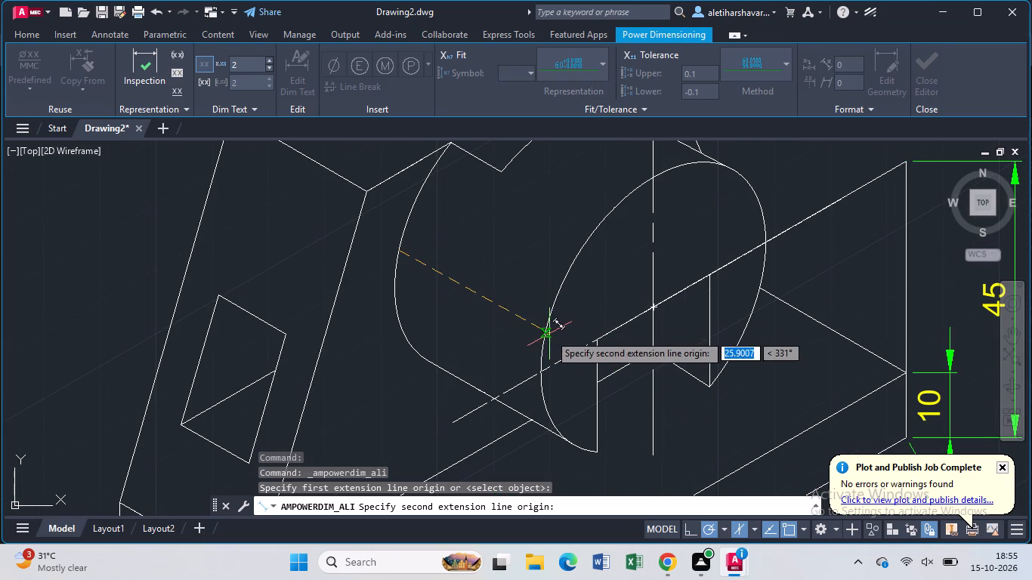
click(547, 336)
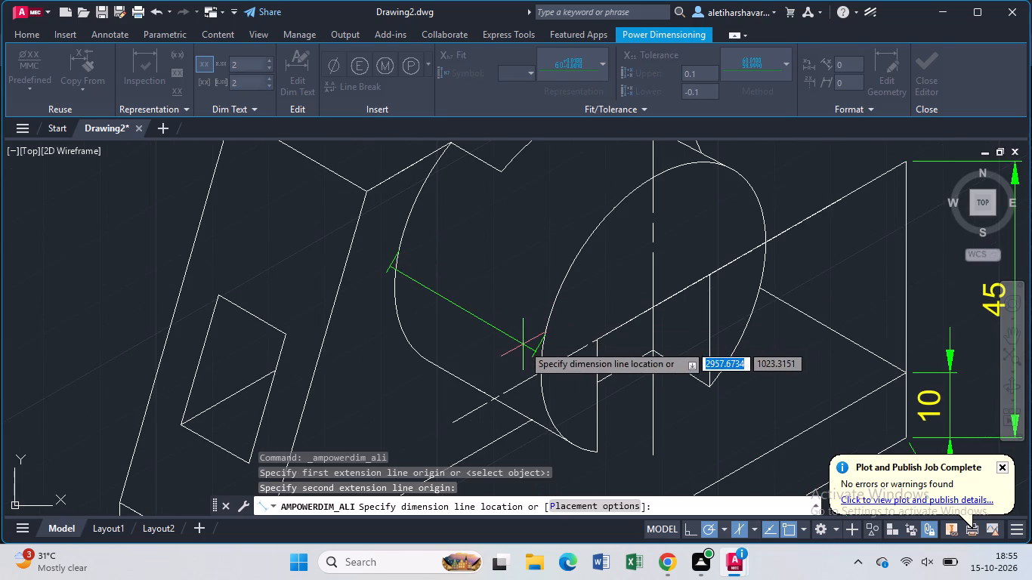
click(520, 345)
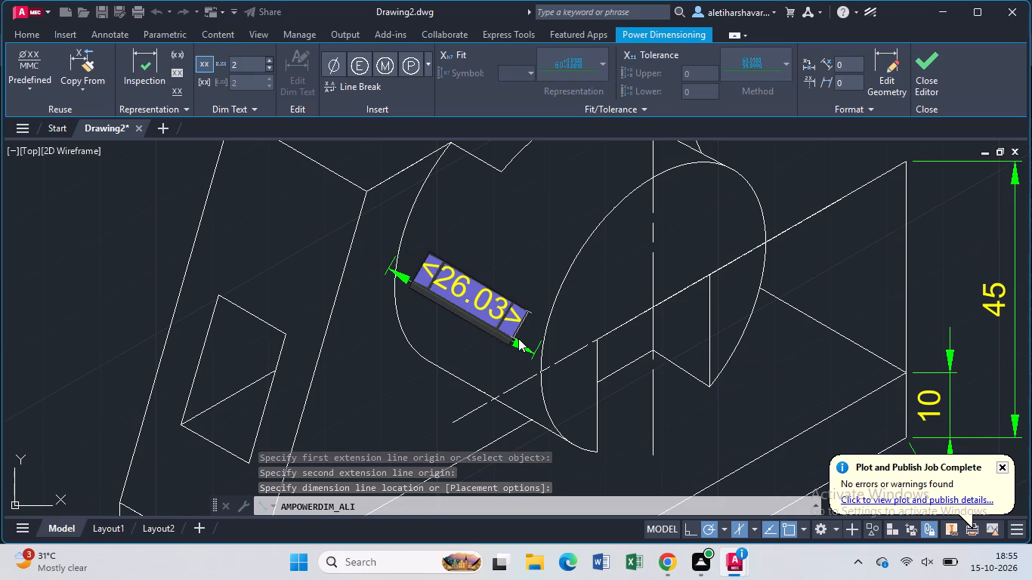
key(BackSpace)
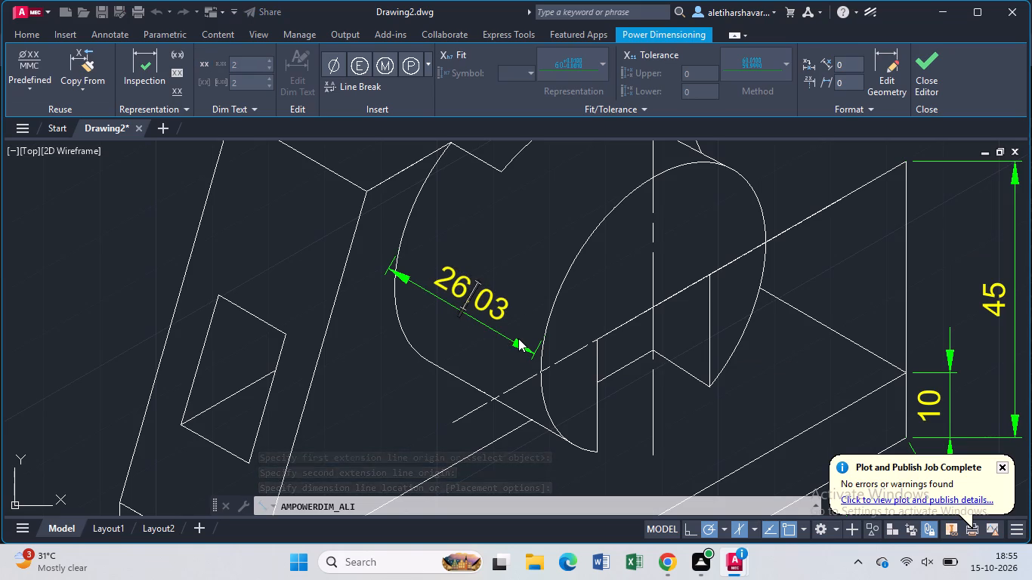
text(26)
key(Return)
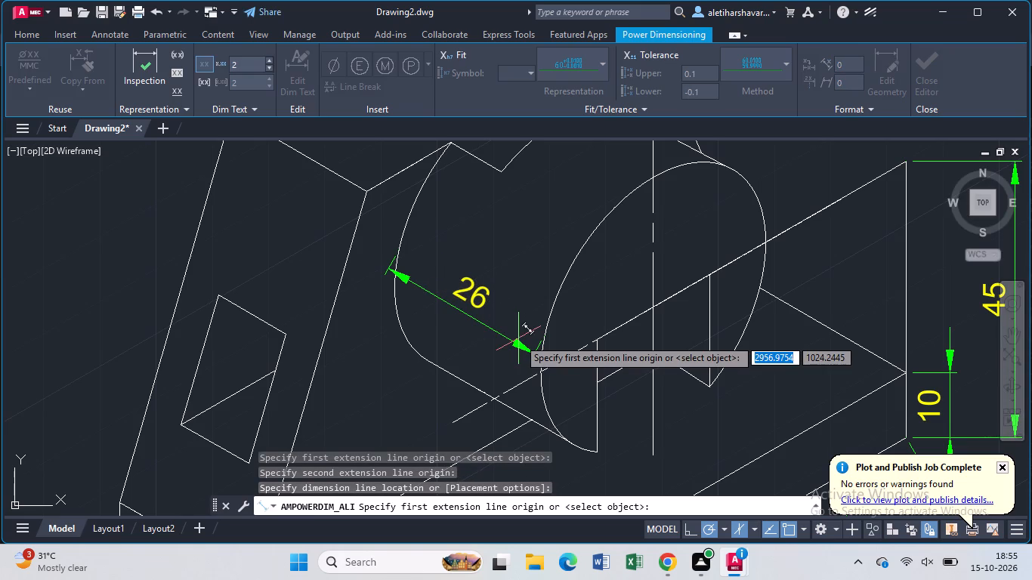
Add an aligned dimension across the slot's top edge on the boss's front face, placed just above the edge.
click(598, 341)
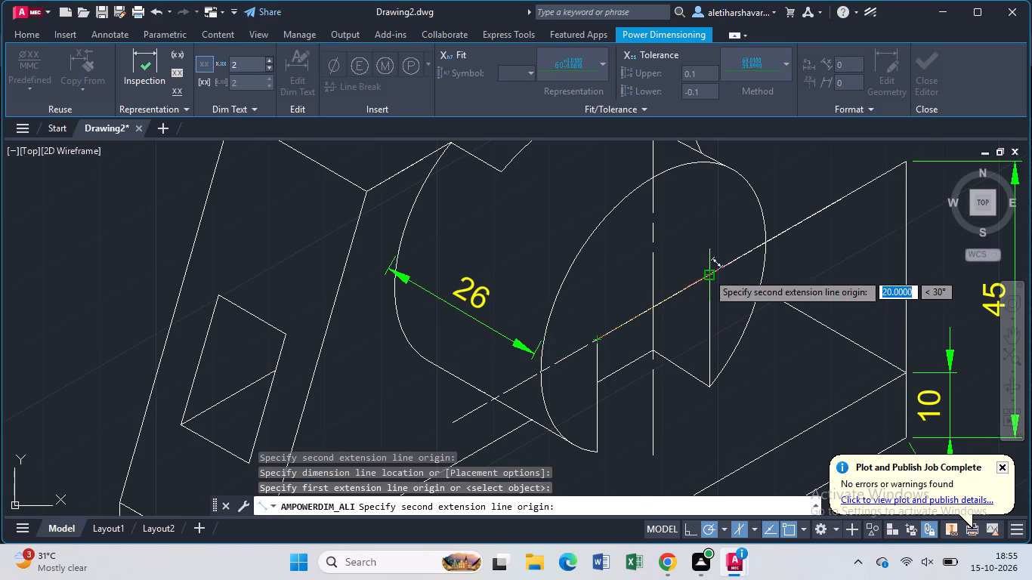
click(707, 273)
click(706, 253)
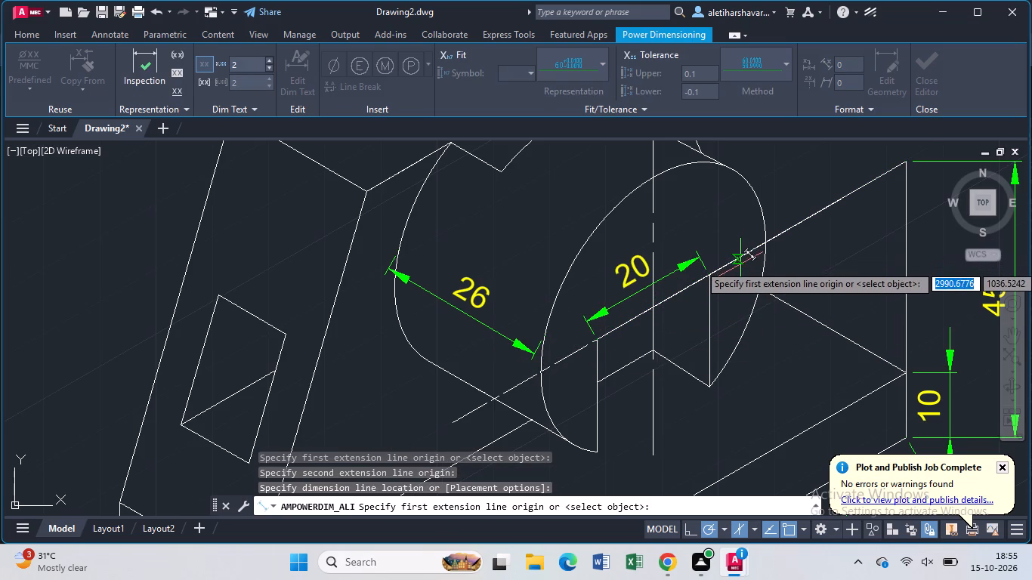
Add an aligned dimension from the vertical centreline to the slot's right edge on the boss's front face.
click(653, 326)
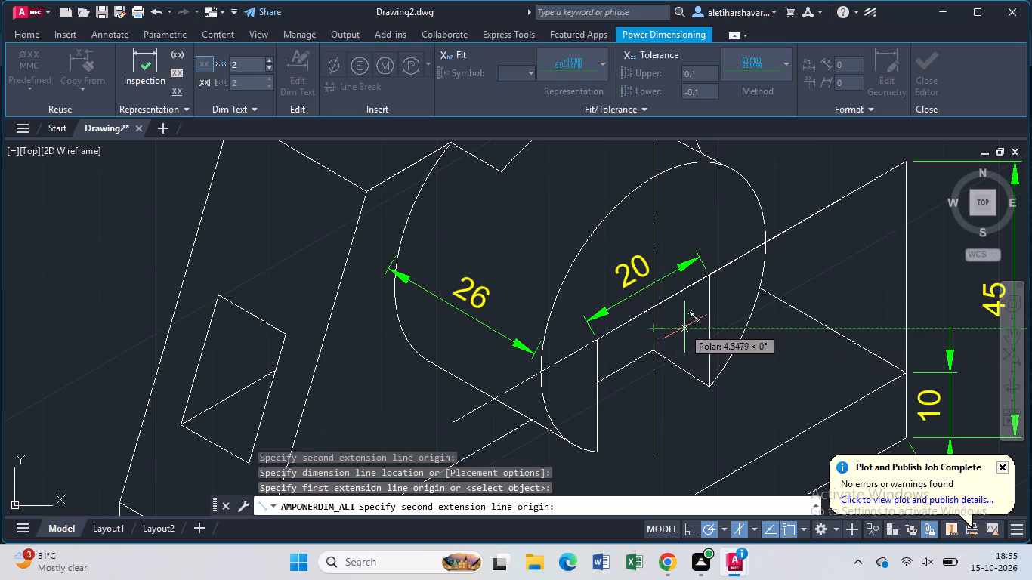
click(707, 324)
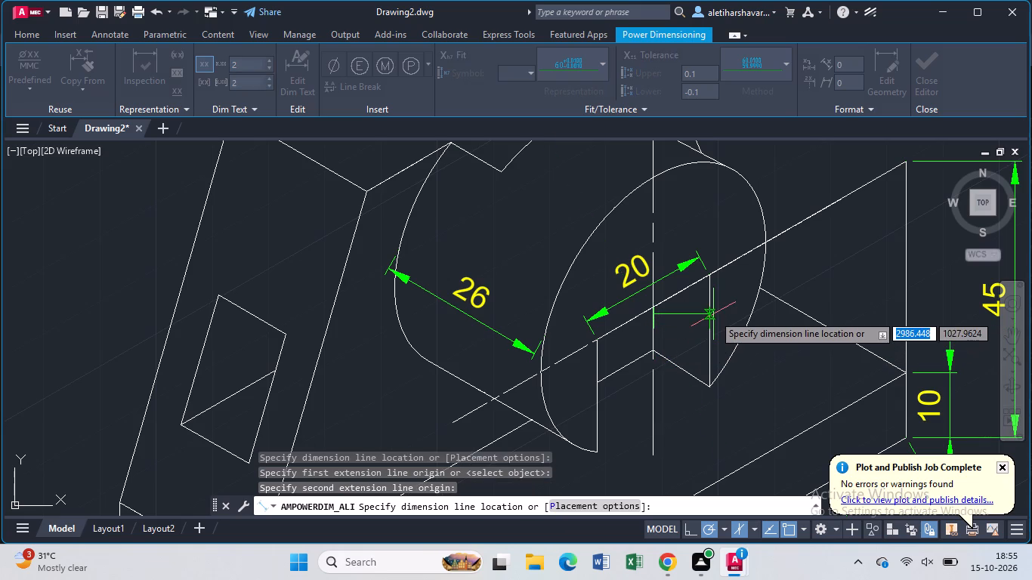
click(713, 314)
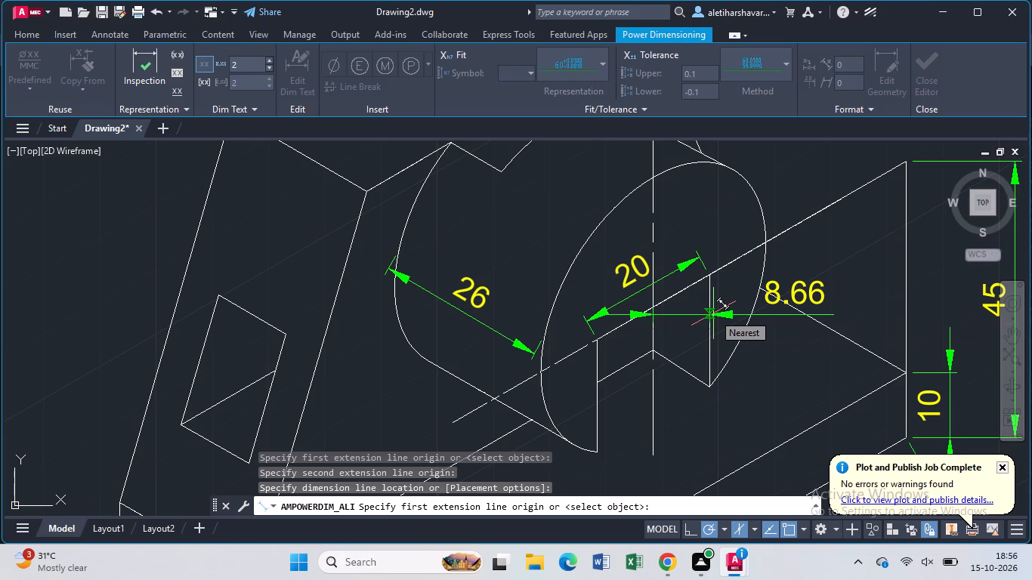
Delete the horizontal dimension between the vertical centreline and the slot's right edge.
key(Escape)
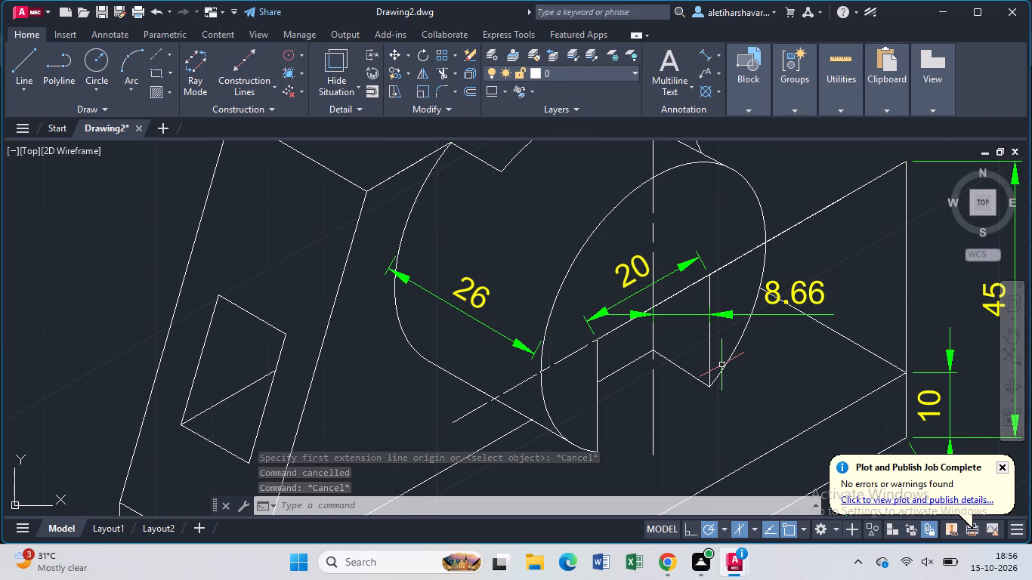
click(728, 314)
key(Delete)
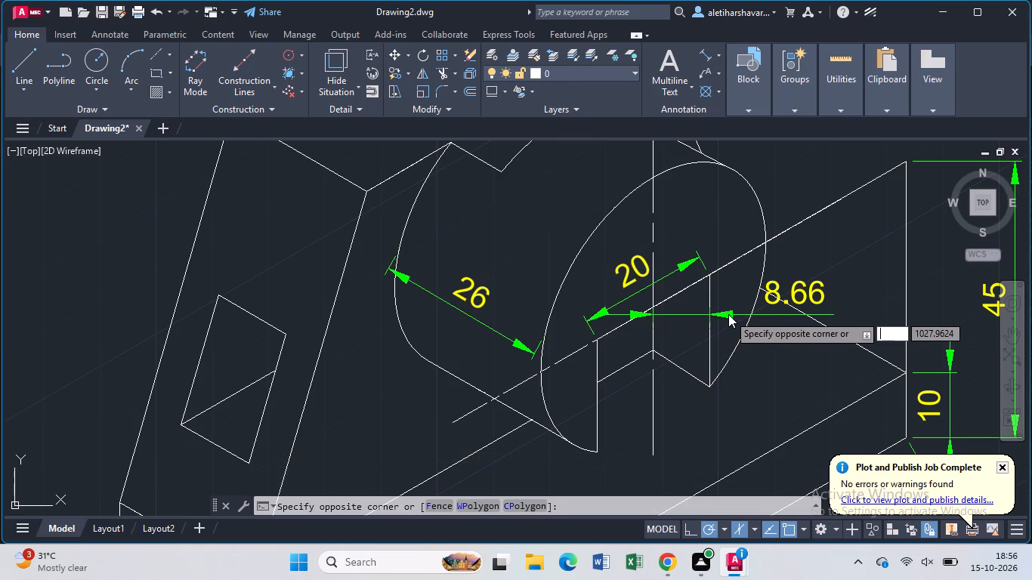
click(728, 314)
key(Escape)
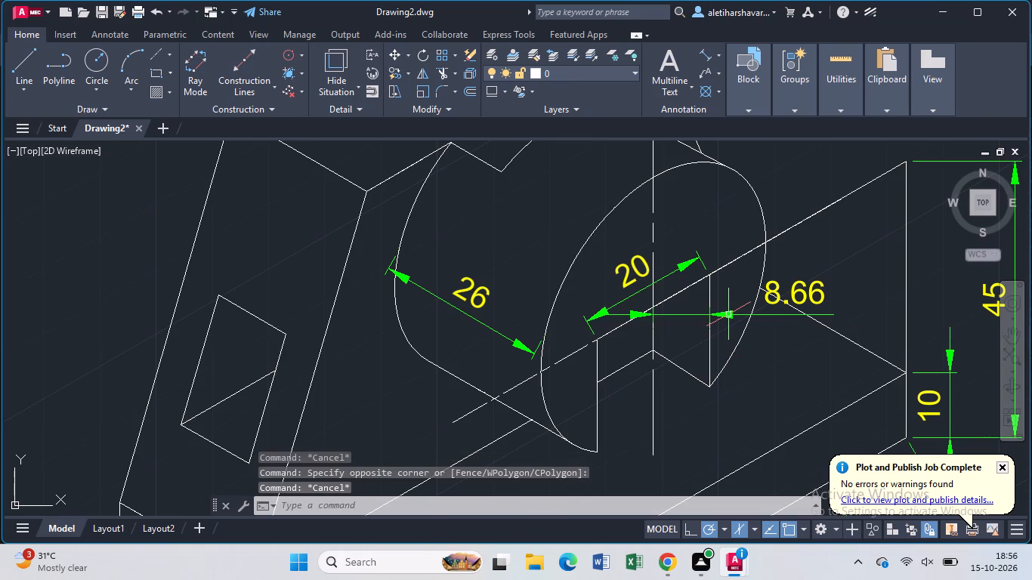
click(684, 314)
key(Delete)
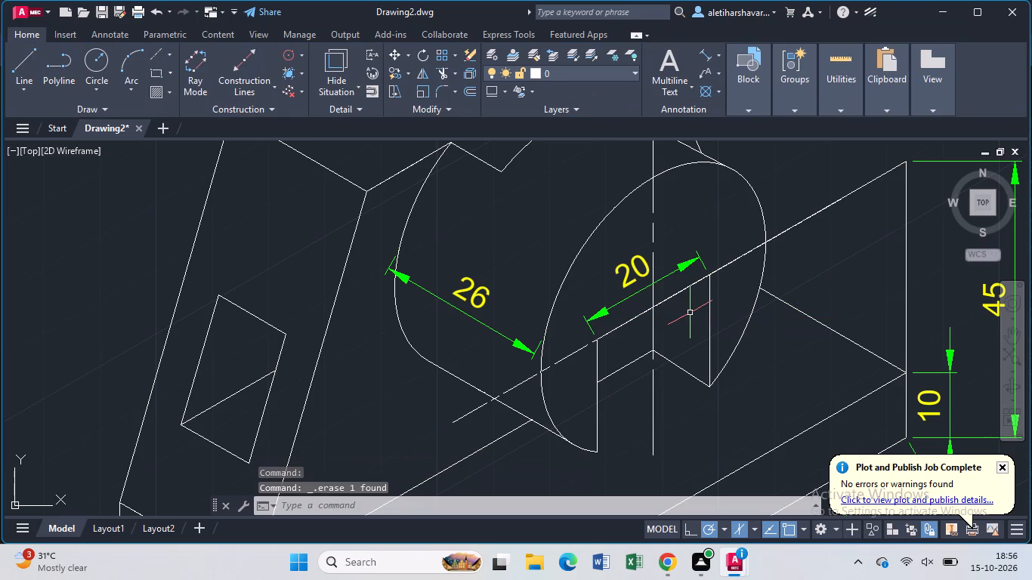
Trim away the two sloping lines inside the slot that meet at the vertical centreline.
text(tr)
key(Return)
click(678, 365)
click(628, 366)
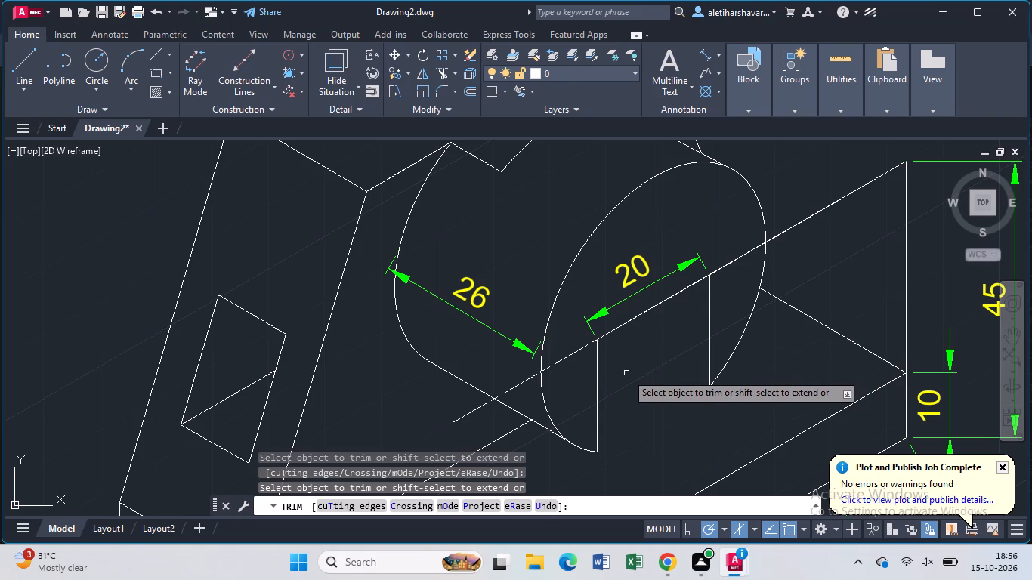
key(Escape)
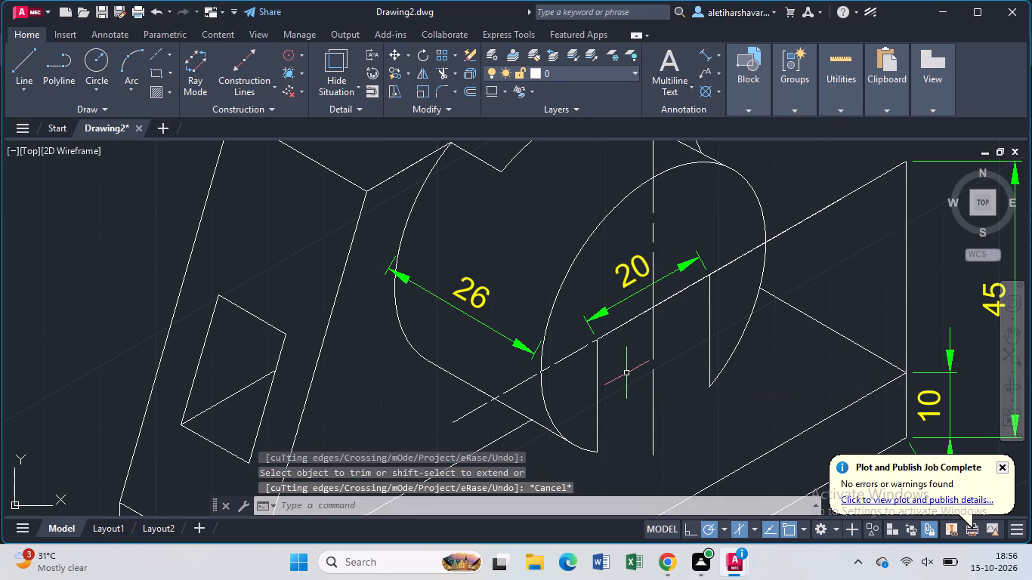
Draw a line from the slot's lower right corner 10 units horizontally left, continuing at 210° past the boss's front arc.
key(l)
key(Return)
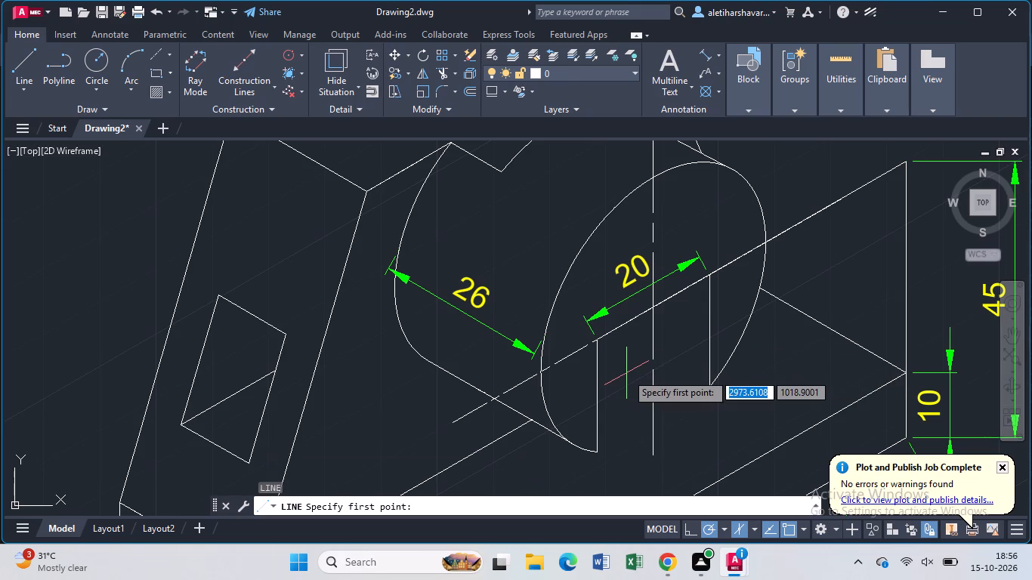
click(706, 391)
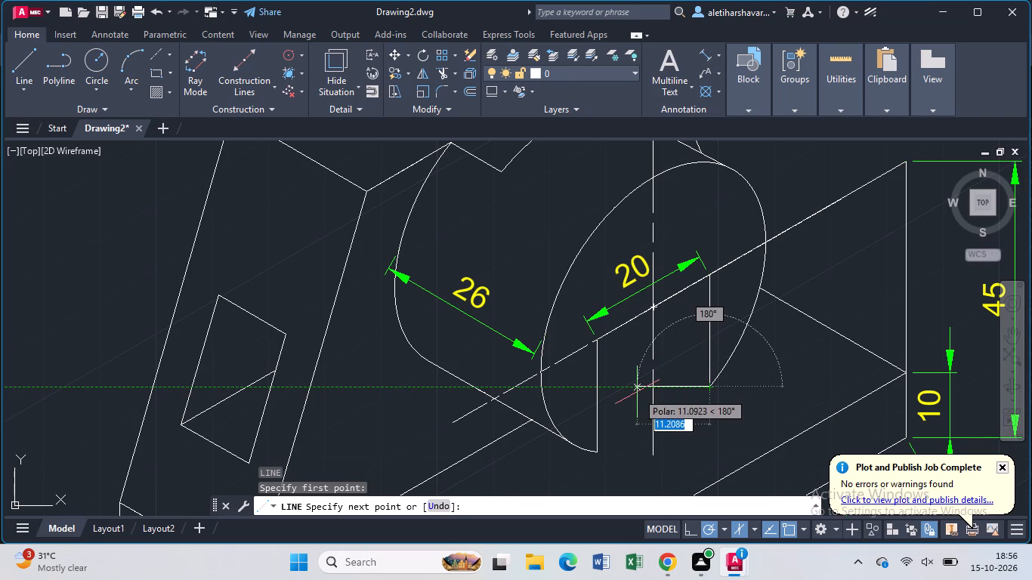
text(10)
key(Return)
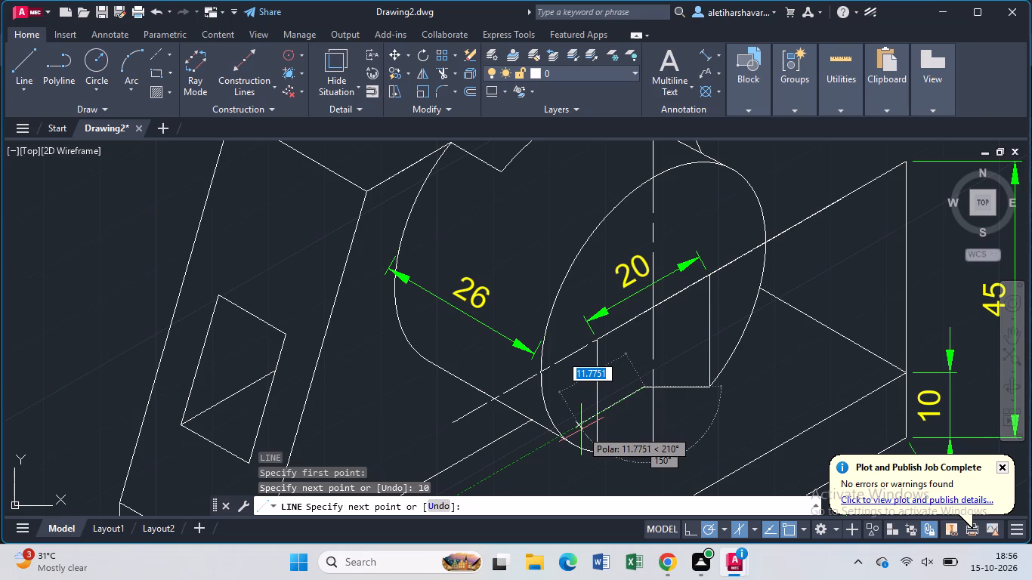
click(537, 448)
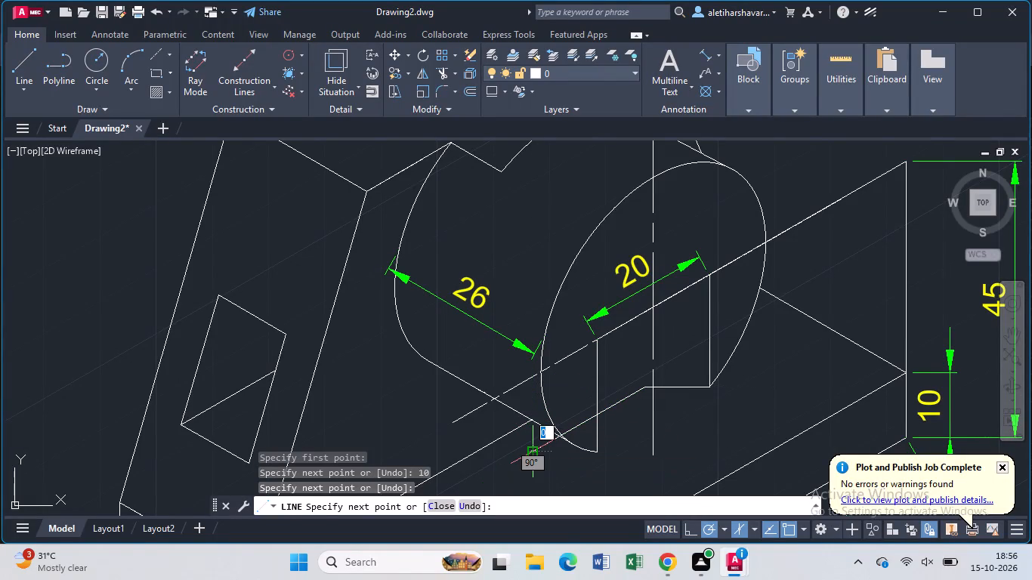
key(Escape)
Trim the new 210° line back to the slot's left edge, removing the pieces inside and outside the boss's front arc.
text(tr)
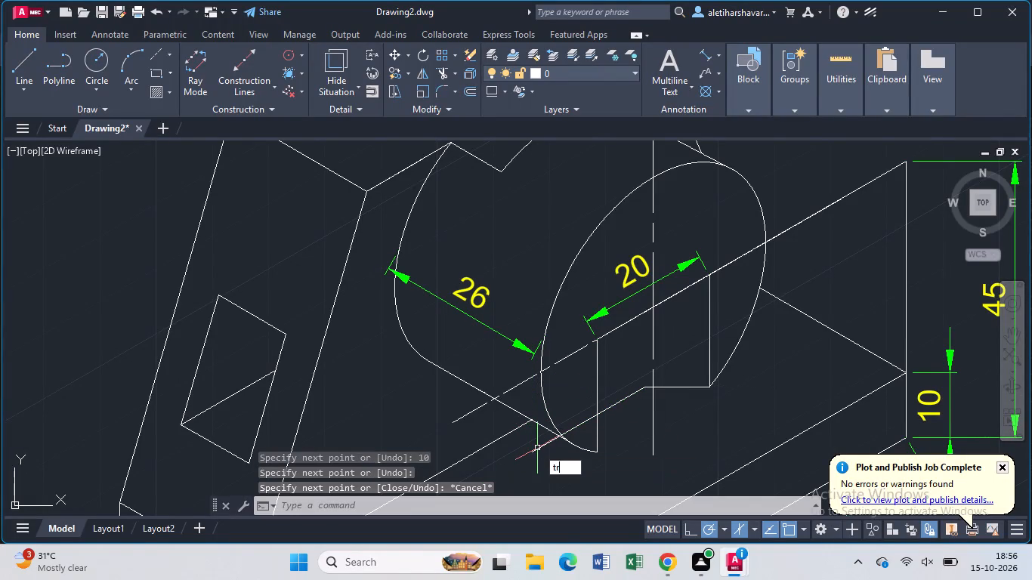
key(Return)
click(537, 448)
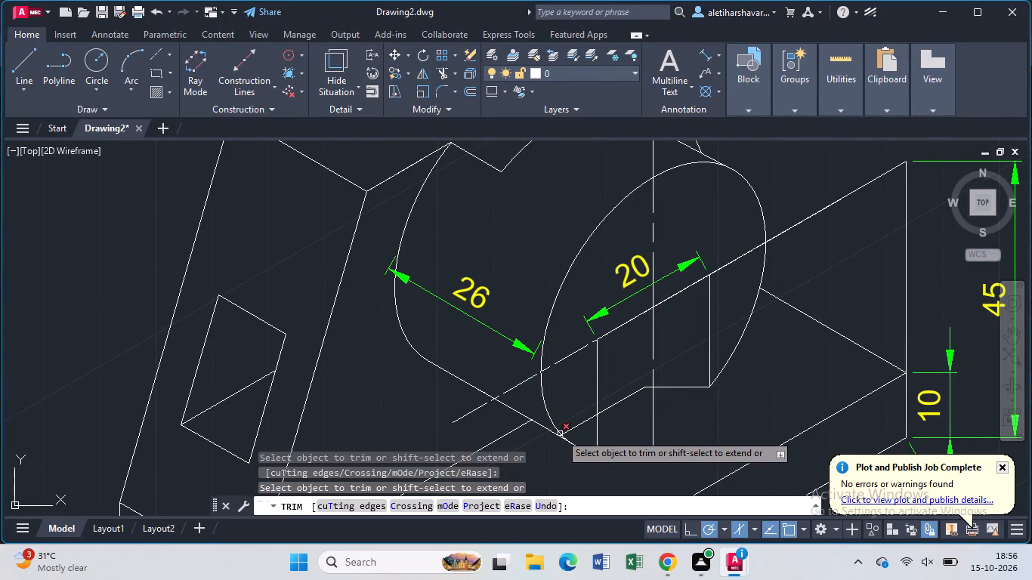
scroll(560, 433, up, 2)
click(571, 430)
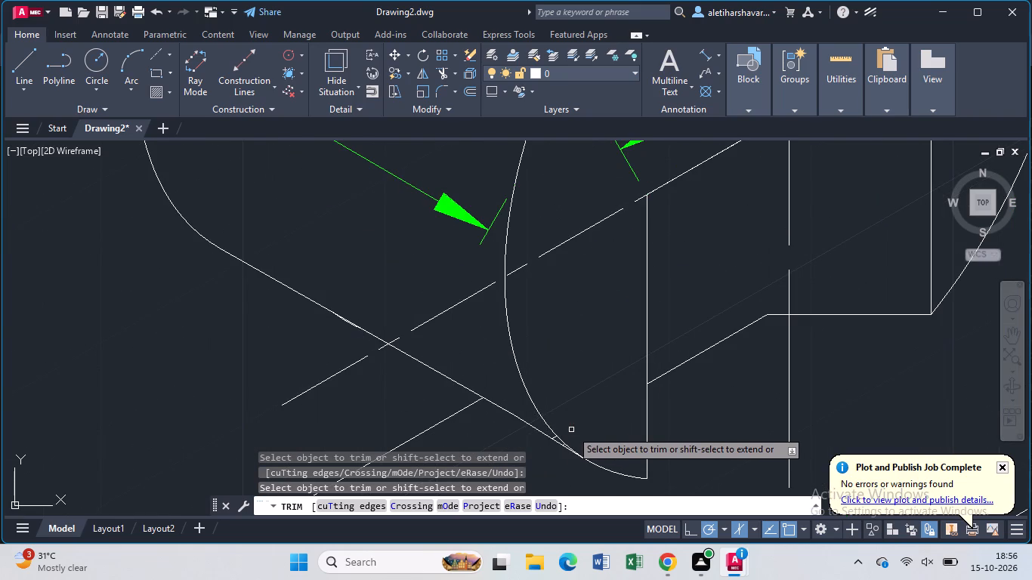
scroll(571, 430, up, 3)
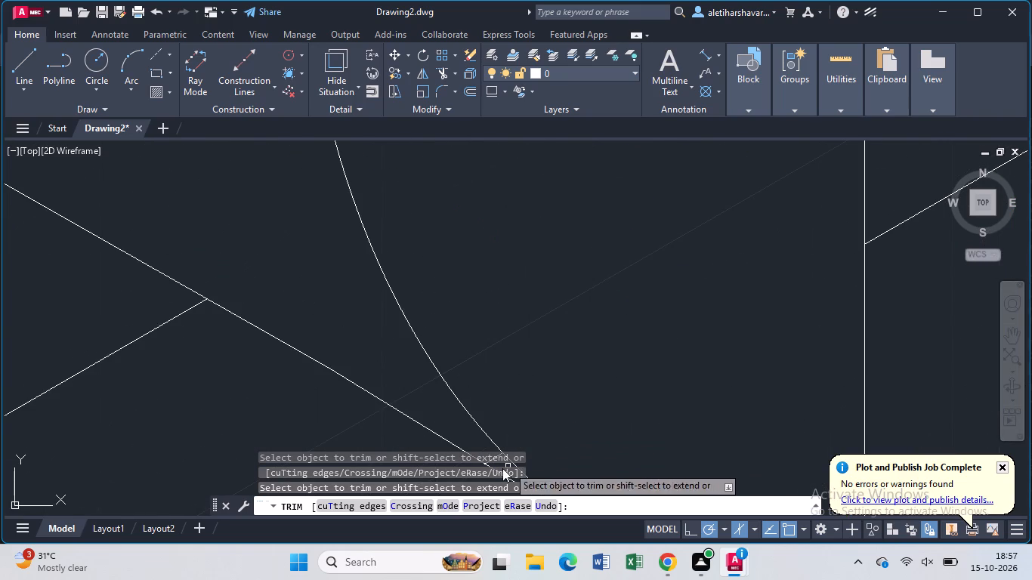
click(495, 455)
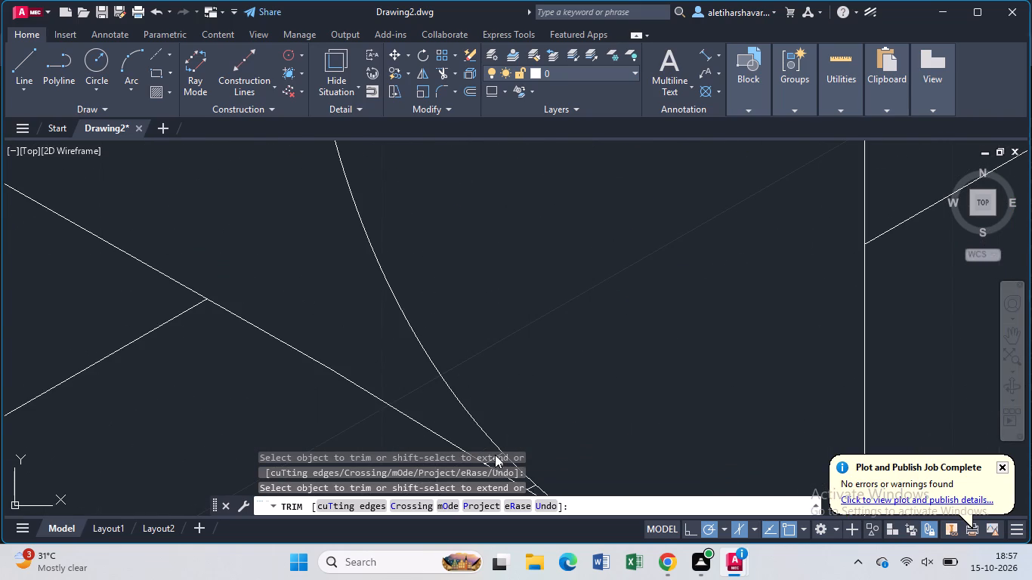
middle_drag(495, 454, 474, 397)
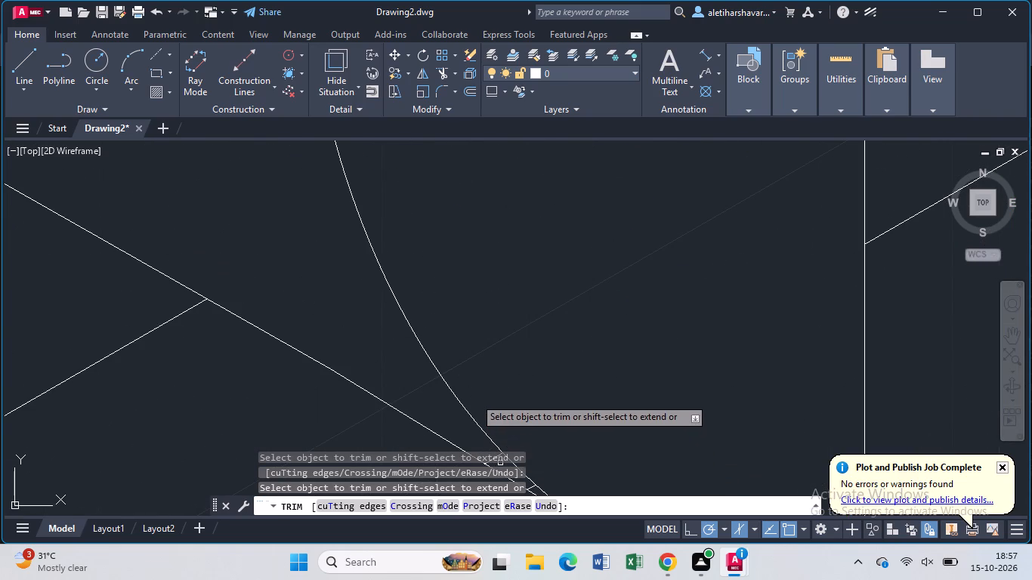
middle_drag(474, 397, 450, 332)
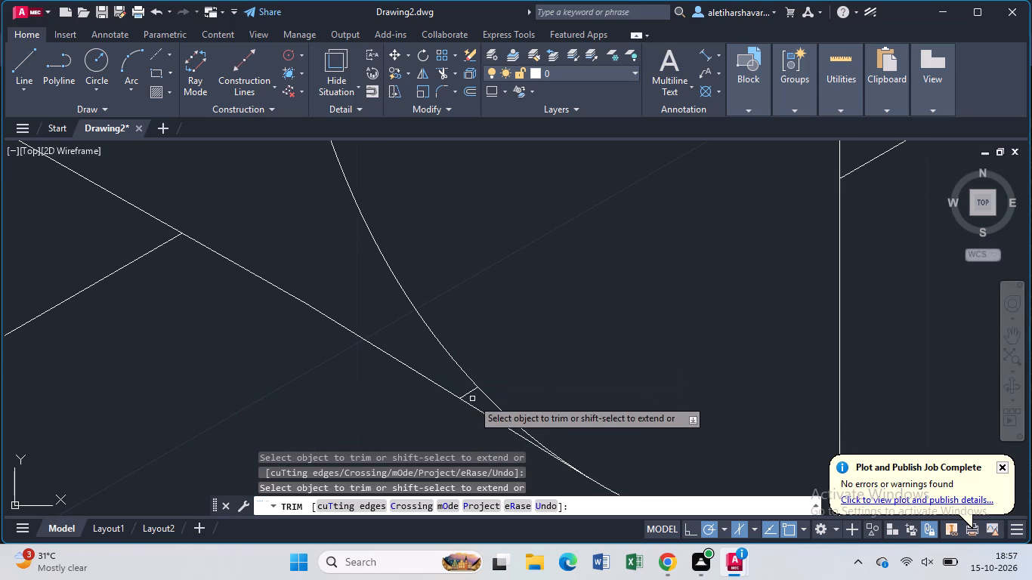
click(469, 391)
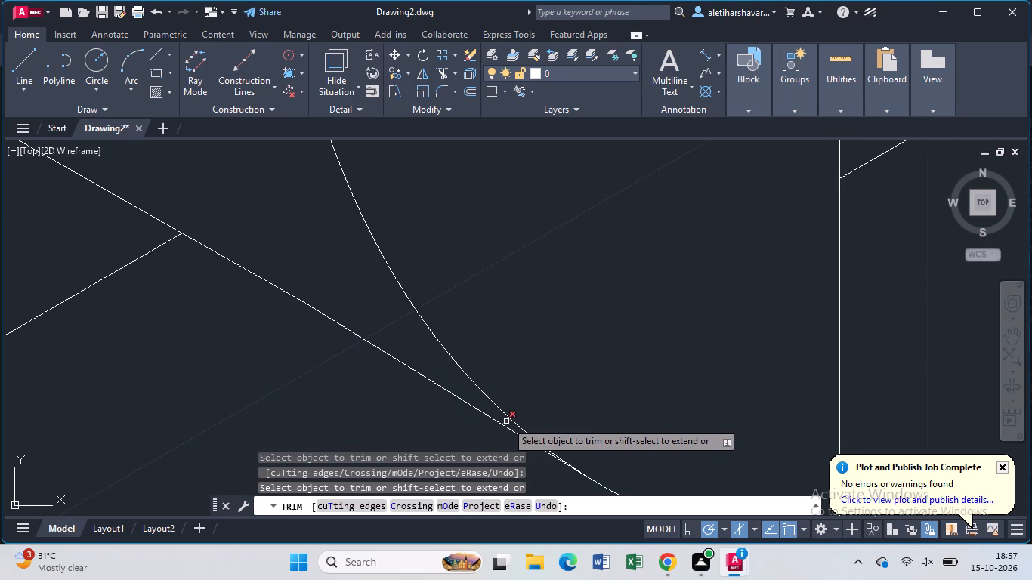
click(506, 421)
scroll(610, 378, down, 3)
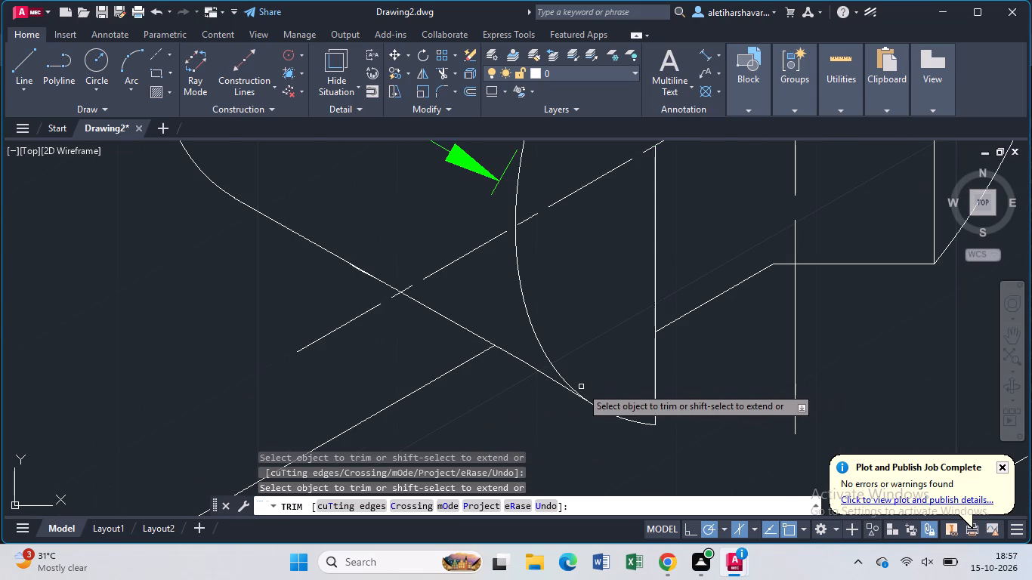
scroll(581, 387, down, 1)
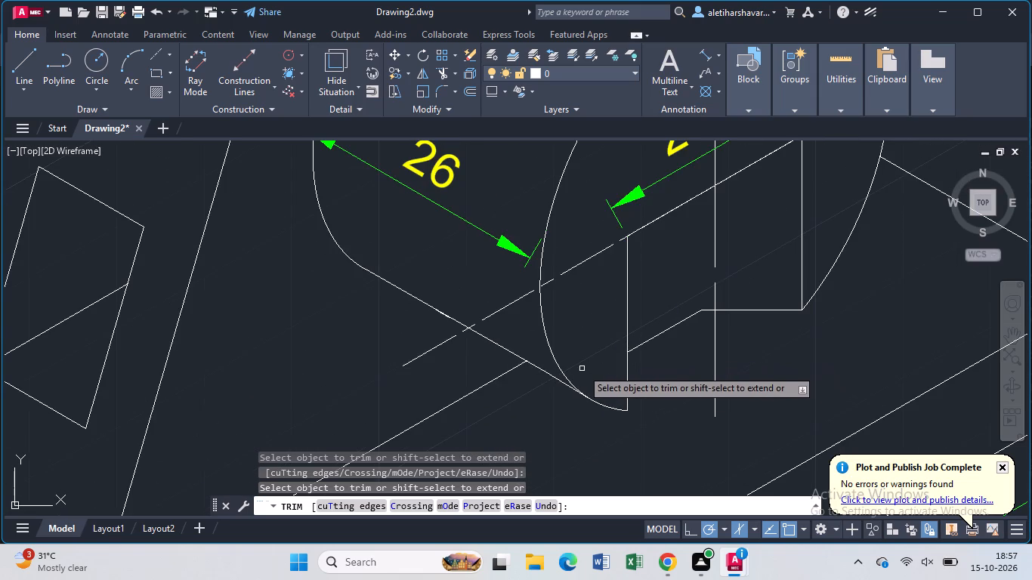
key(Escape)
Draw a vertical line about 13 units long upward from the slot's inner corner, past the slot's top edge.
key(l)
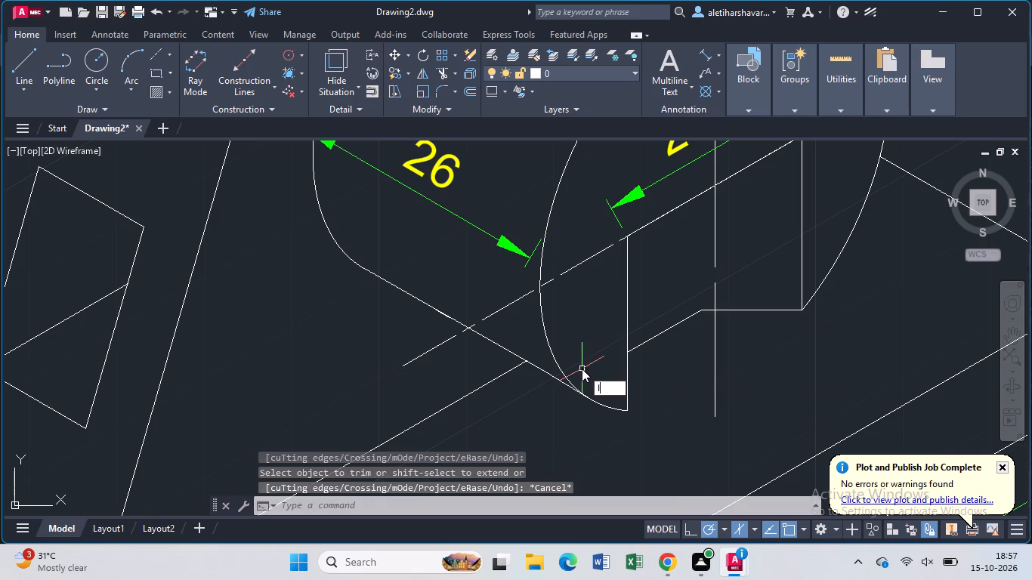
key(Return)
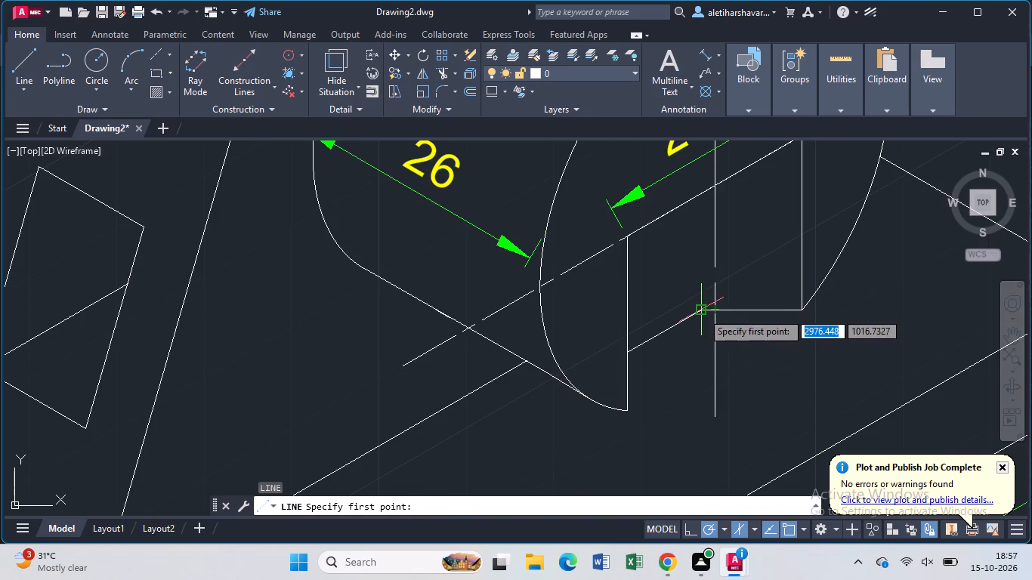
click(702, 312)
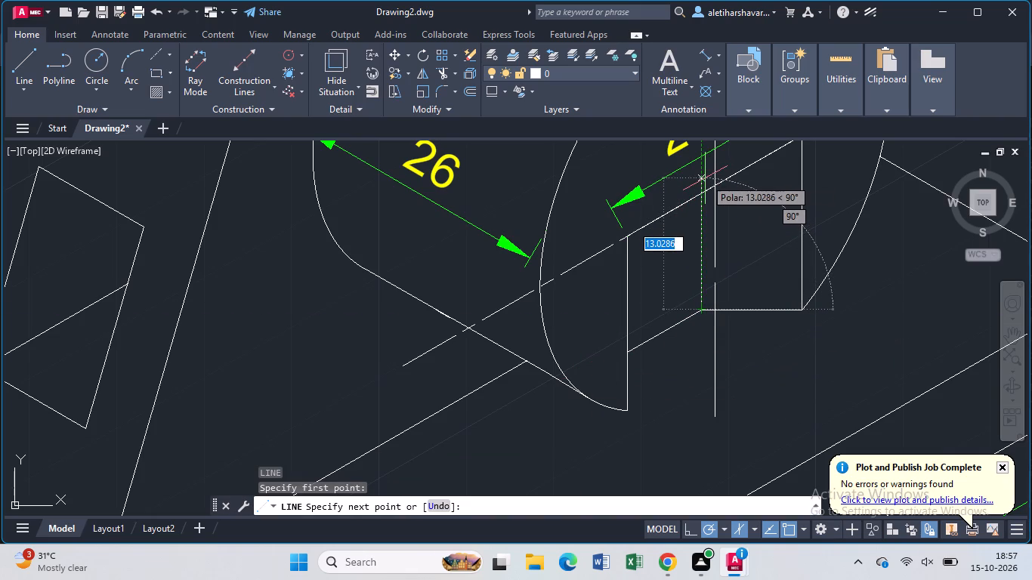
click(705, 178)
key(Escape)
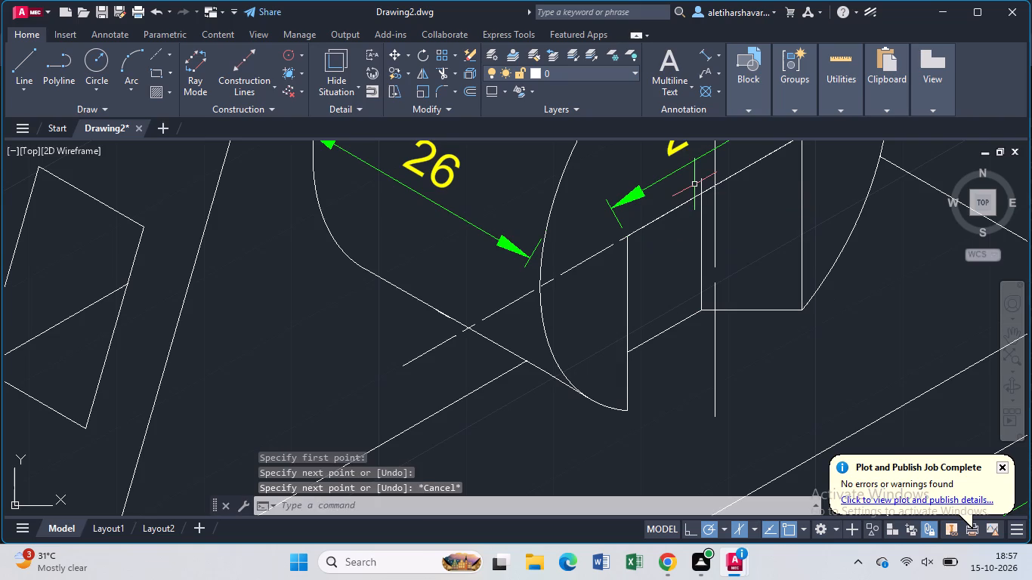
Trim the new vertical line's excess above the slot's top edge.
text(tr)
key(Return)
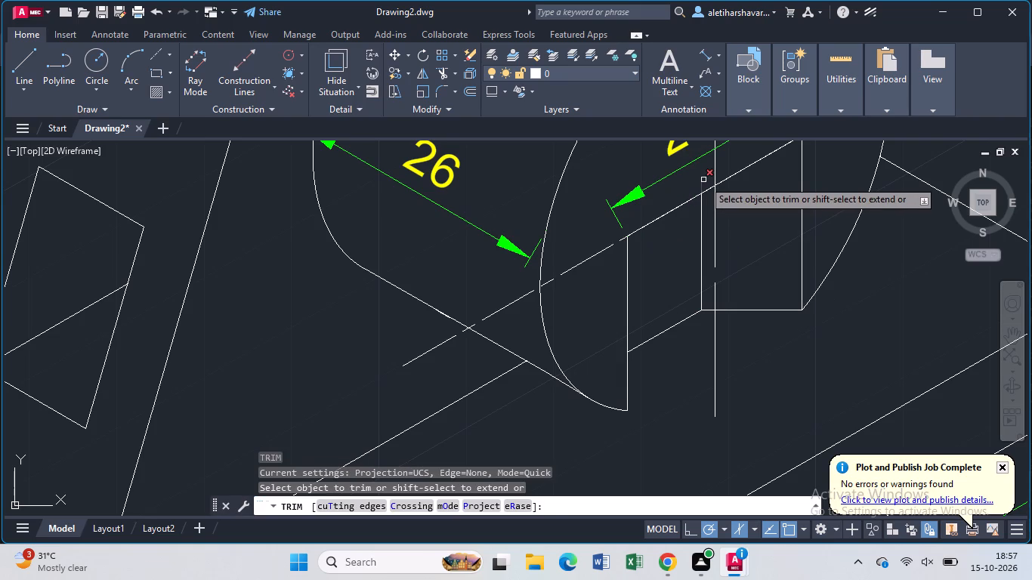
click(703, 180)
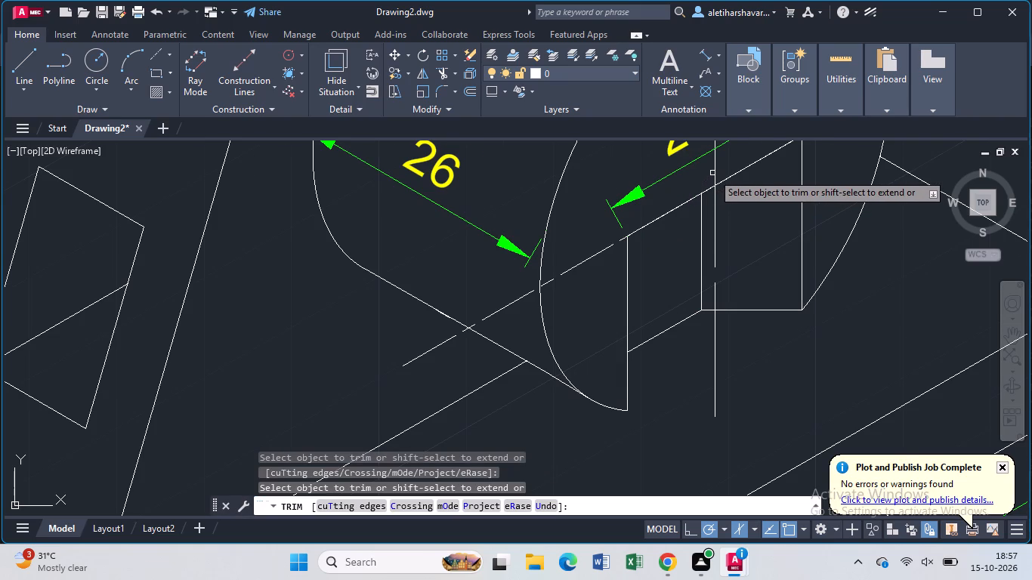
scroll(712, 173, down, 1)
middle_drag(712, 173, 707, 245)
middle_click(704, 259)
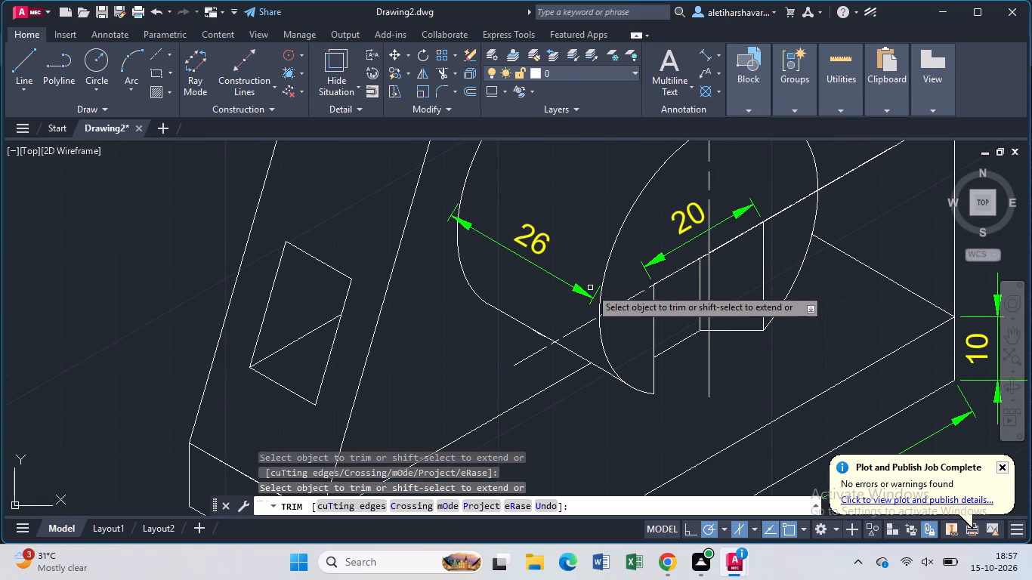
key(Escape)
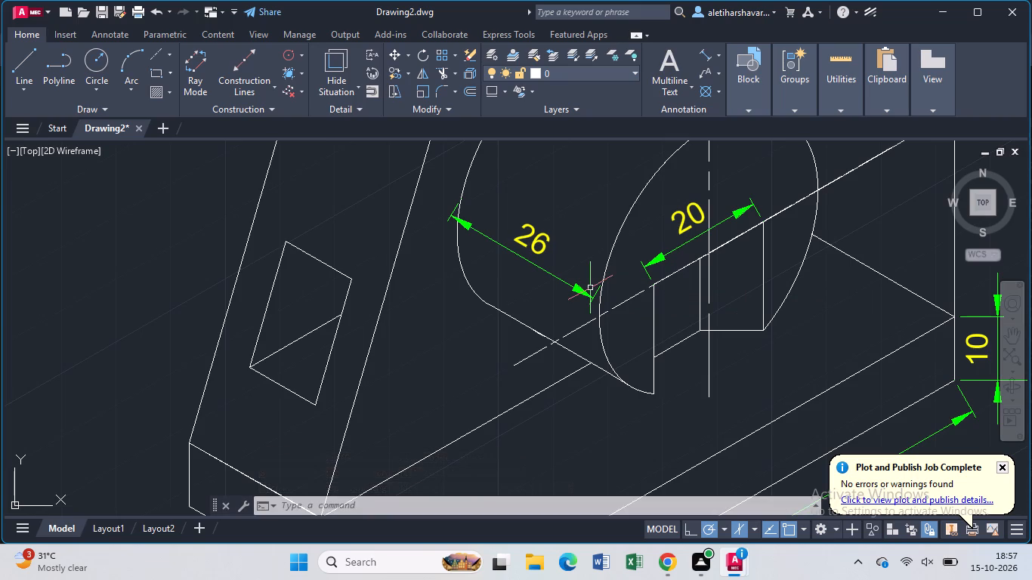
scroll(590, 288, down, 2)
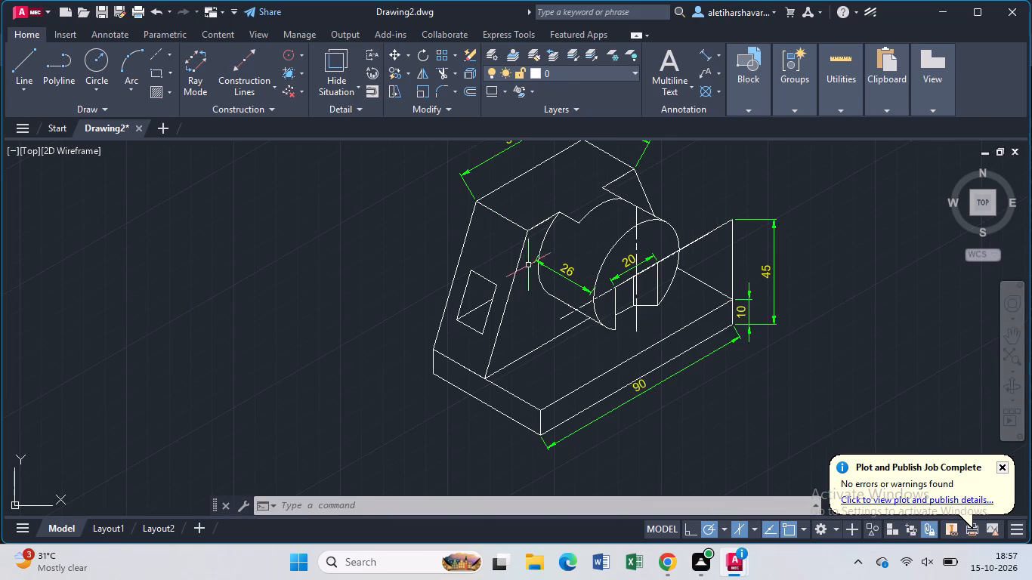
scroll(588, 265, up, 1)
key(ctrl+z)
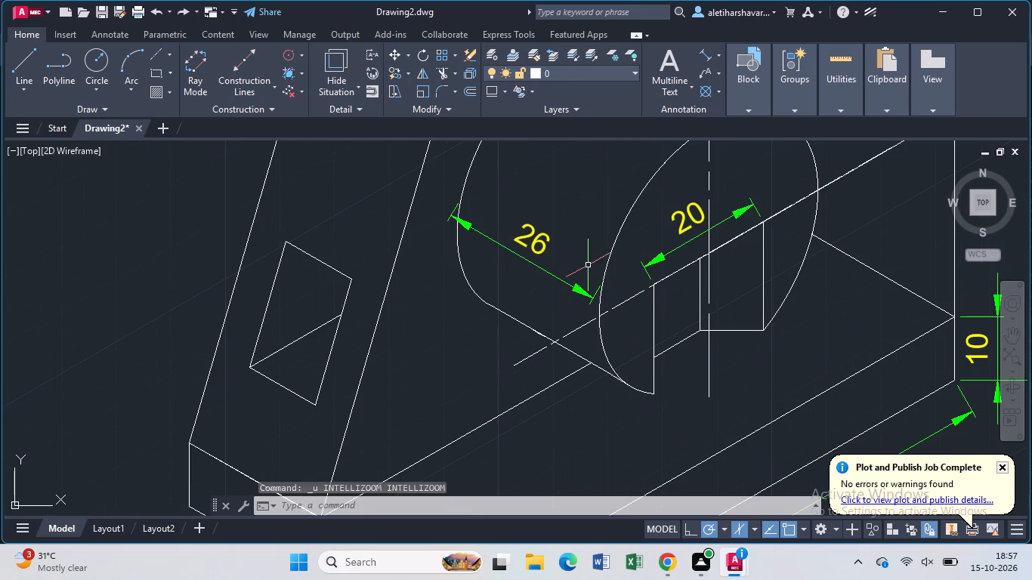
Undo the recent line and trim edits to the slot's inner edges, back to the slanted lower edge.
key(ctrl+z)
key(ctrl+z)
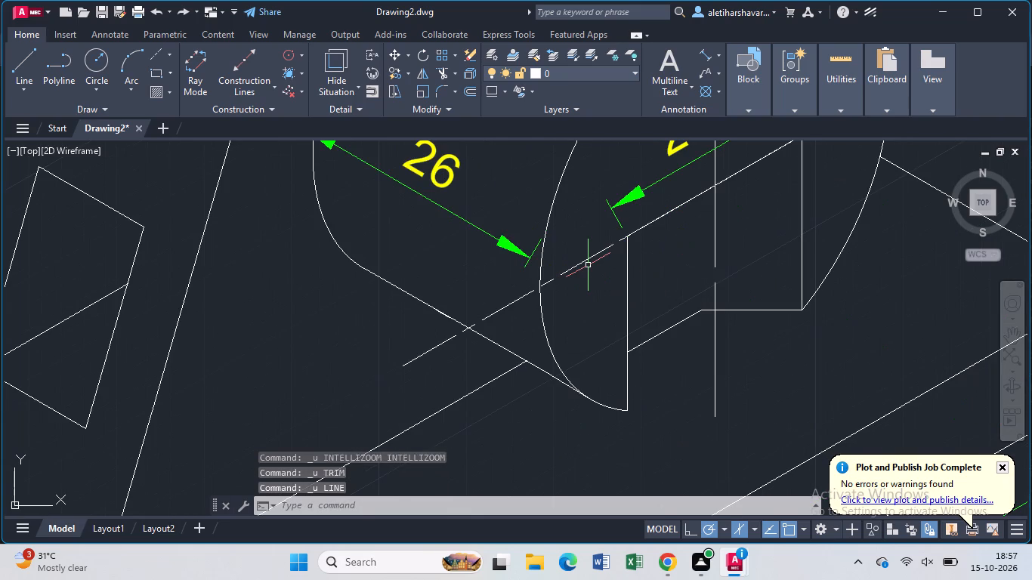
key(ctrl+z)
key(ctrl+z)
key(ctrl+z)
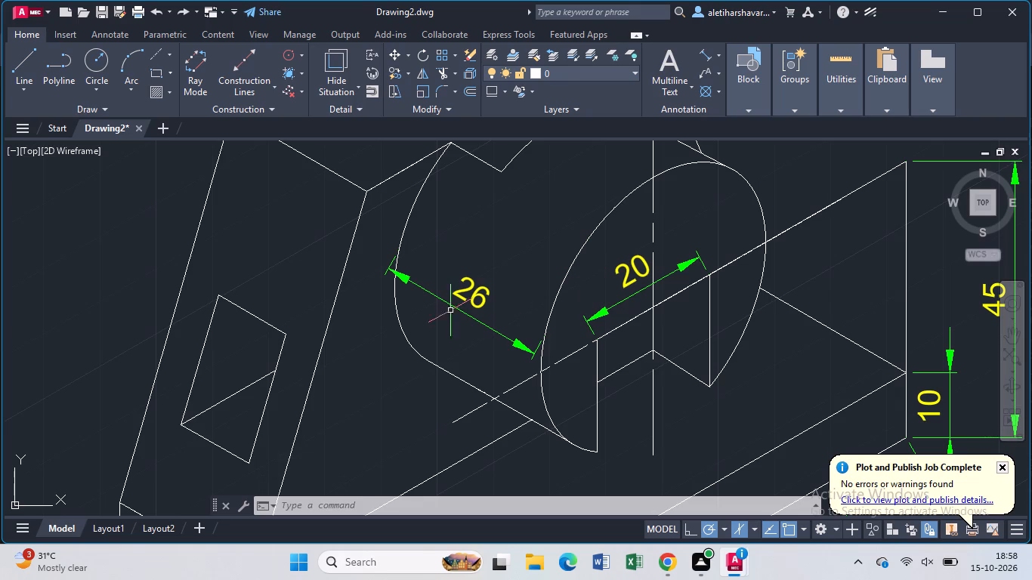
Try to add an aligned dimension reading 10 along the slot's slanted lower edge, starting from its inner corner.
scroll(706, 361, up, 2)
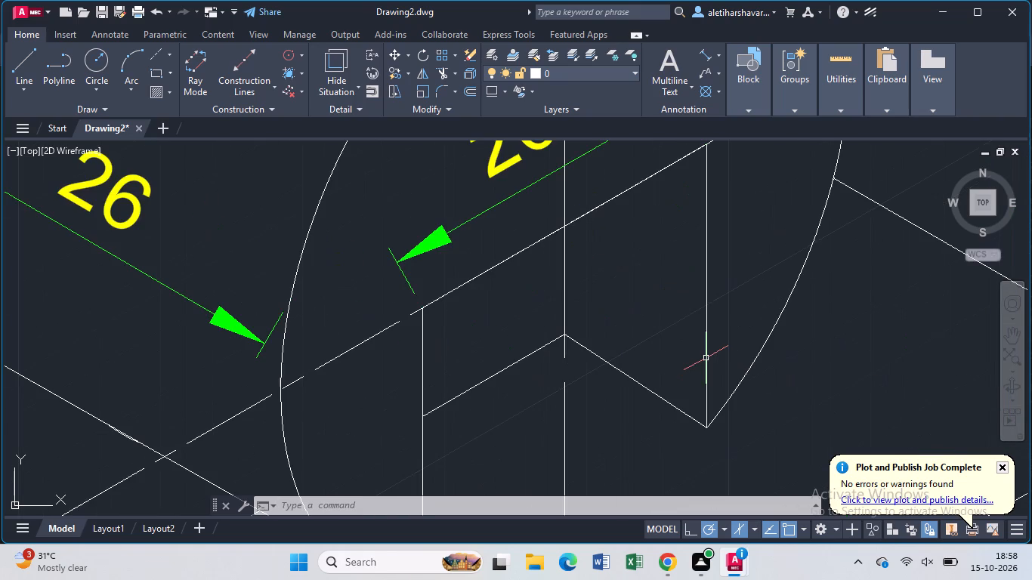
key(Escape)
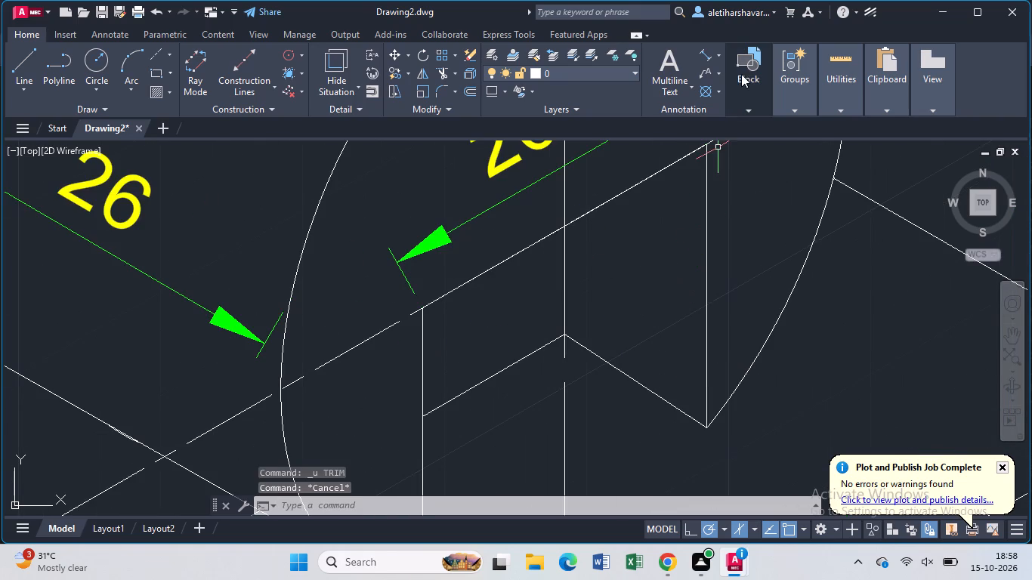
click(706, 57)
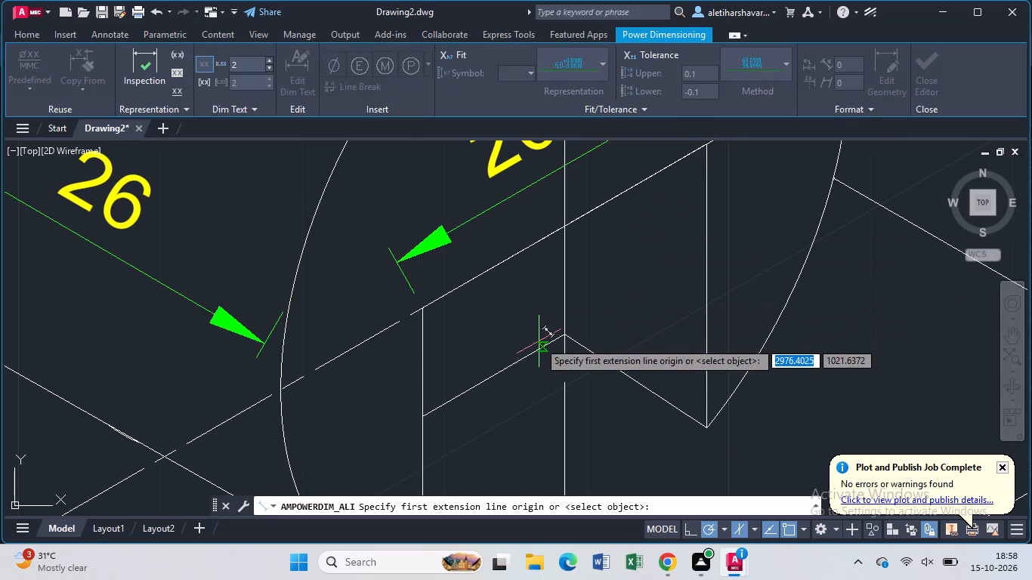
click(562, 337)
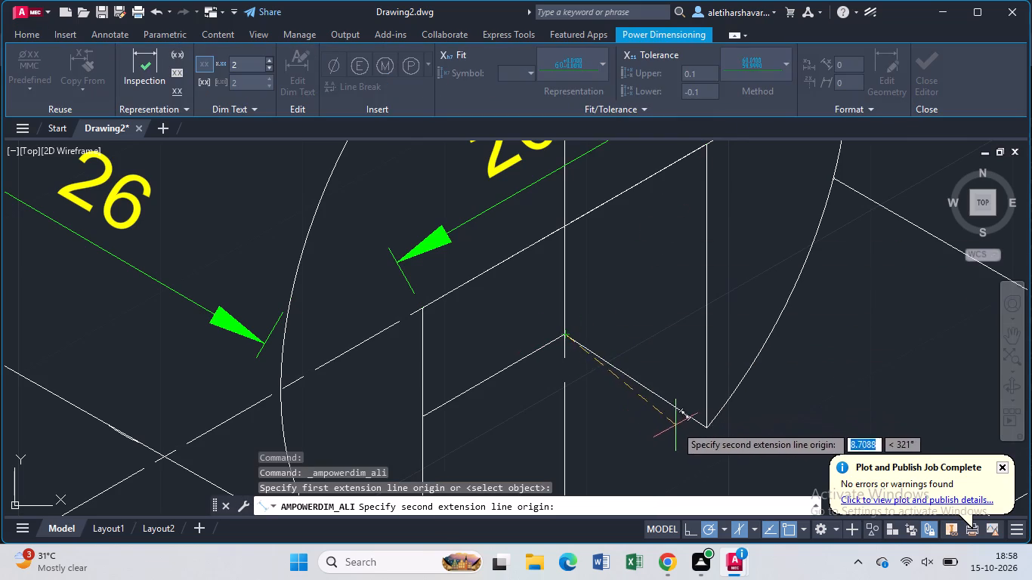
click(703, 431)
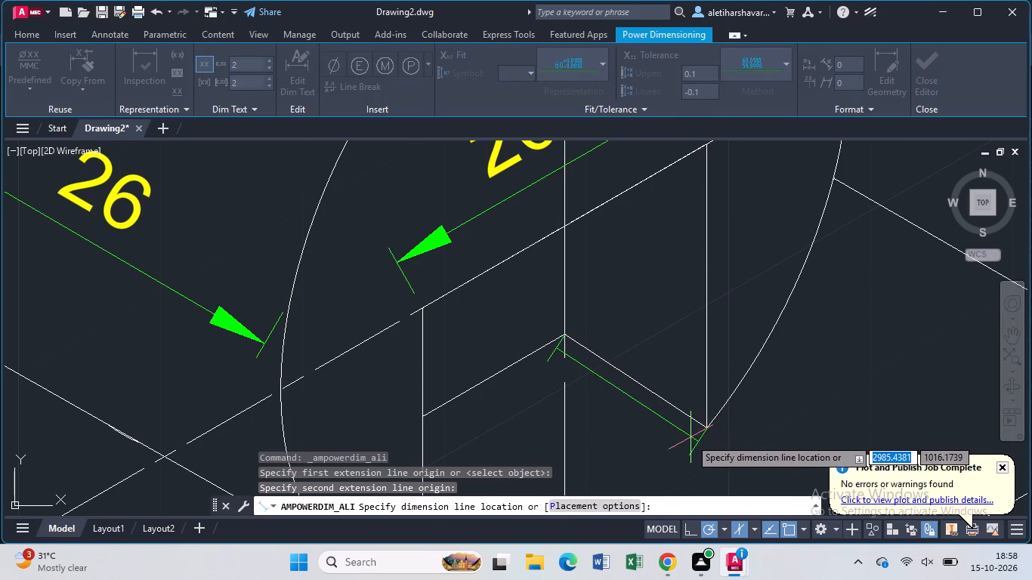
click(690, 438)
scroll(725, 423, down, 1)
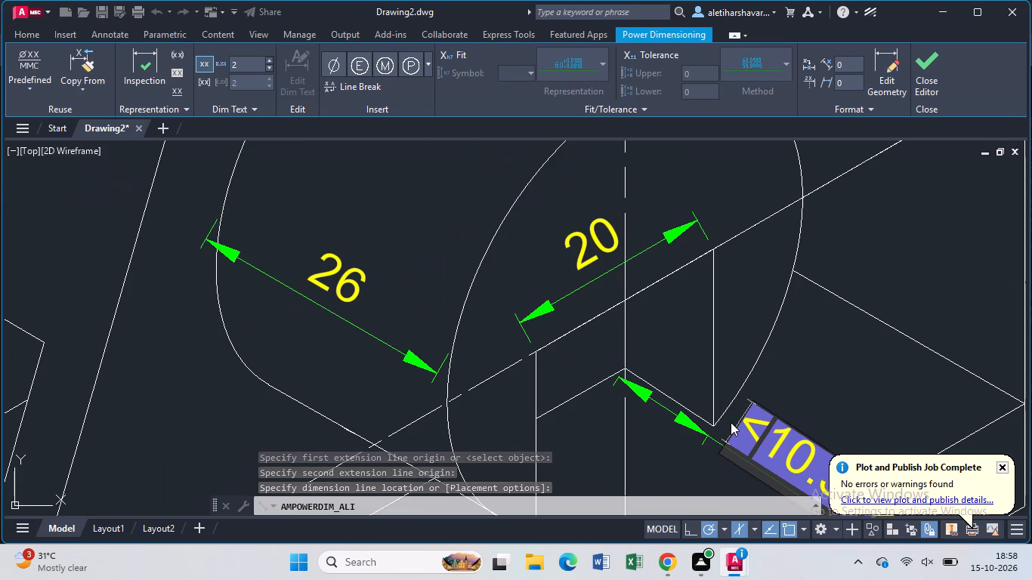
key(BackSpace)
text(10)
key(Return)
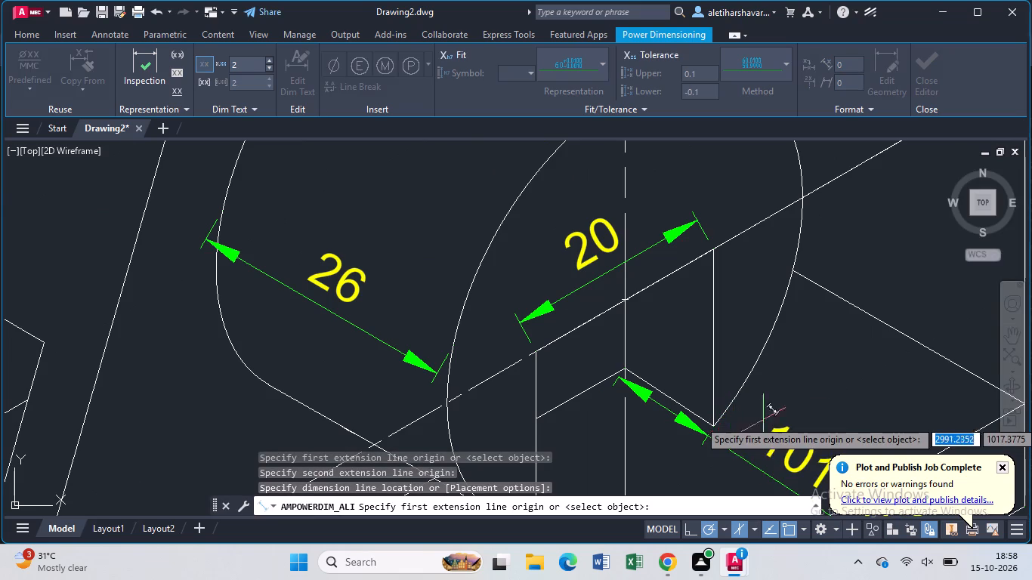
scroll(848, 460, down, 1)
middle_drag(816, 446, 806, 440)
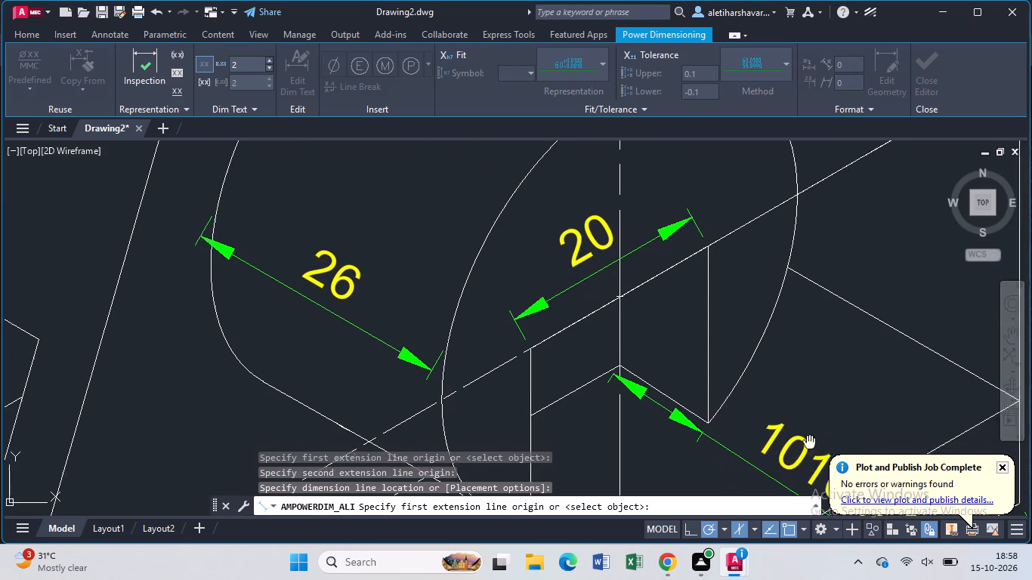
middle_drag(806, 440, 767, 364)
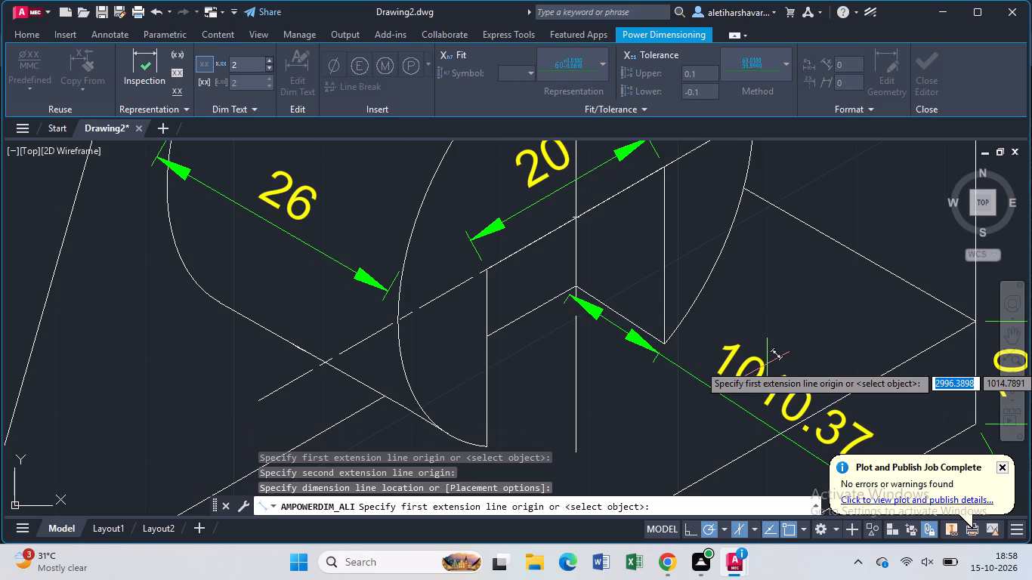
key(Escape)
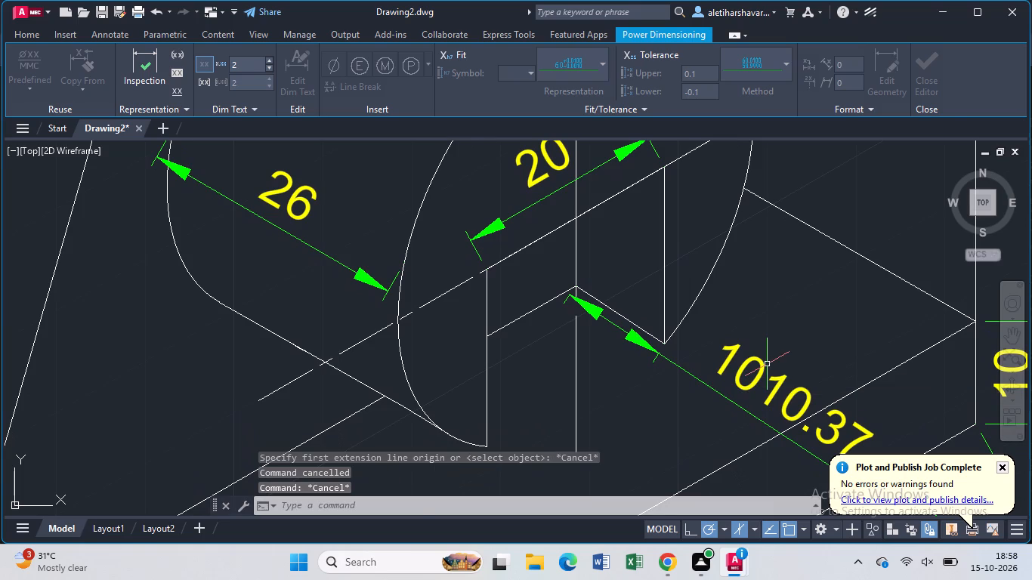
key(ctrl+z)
Add an aligned dimension along the slot's slanted lower edge, from the outer to the inner corner, with its text set to 10.
scroll(762, 345, down, 1)
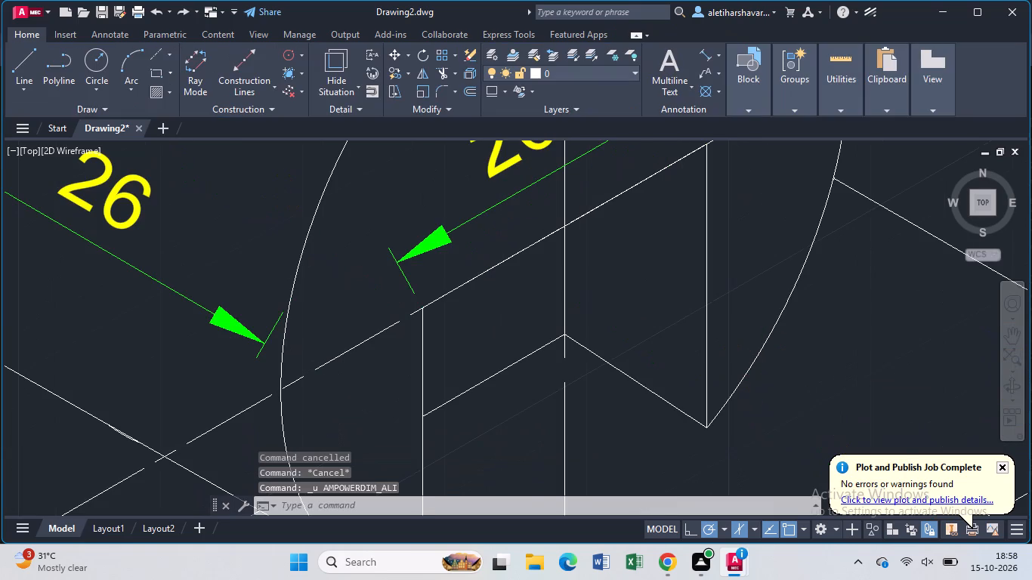
scroll(762, 345, down, 1)
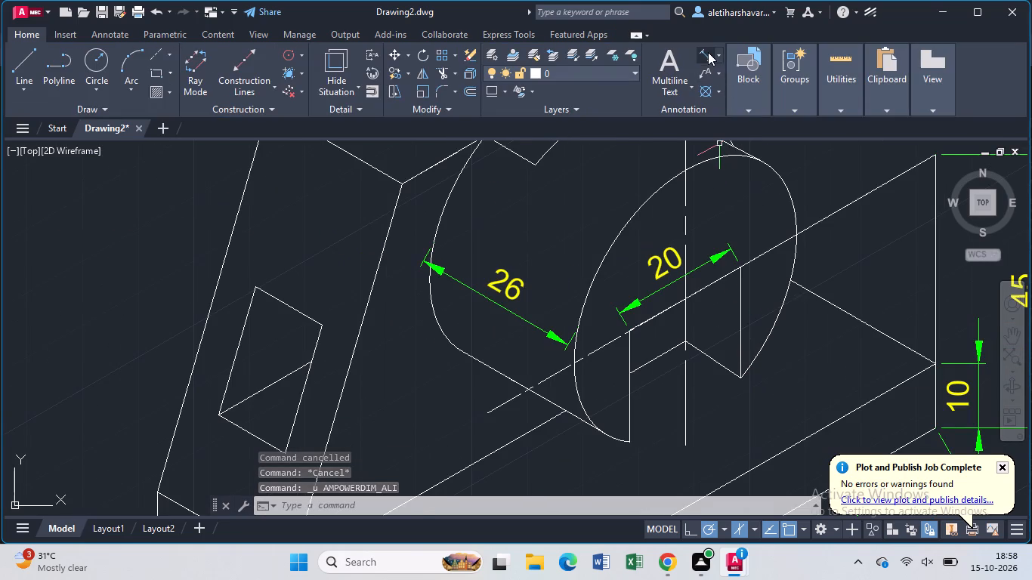
click(708, 52)
scroll(703, 406, up, 3)
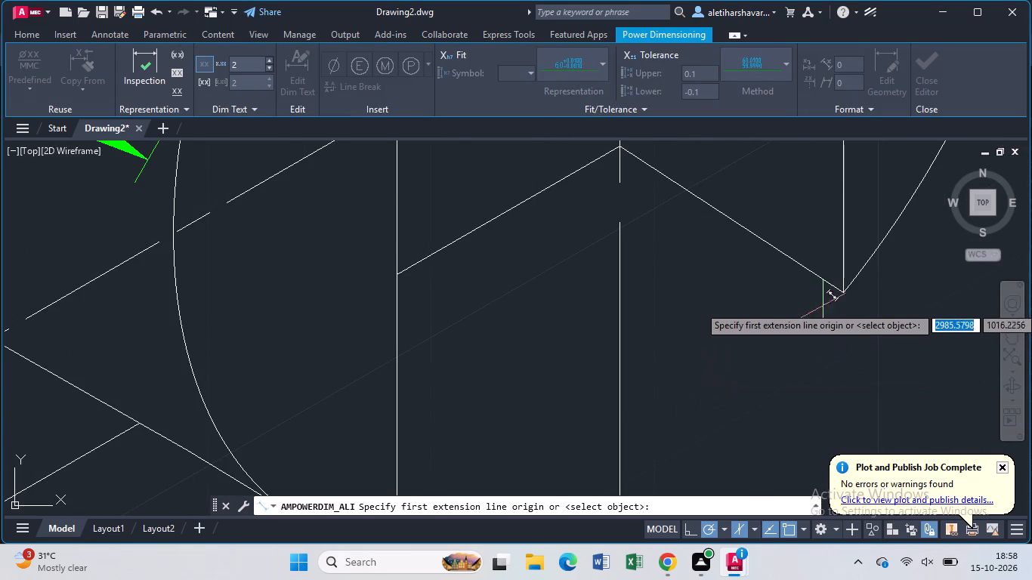
click(842, 296)
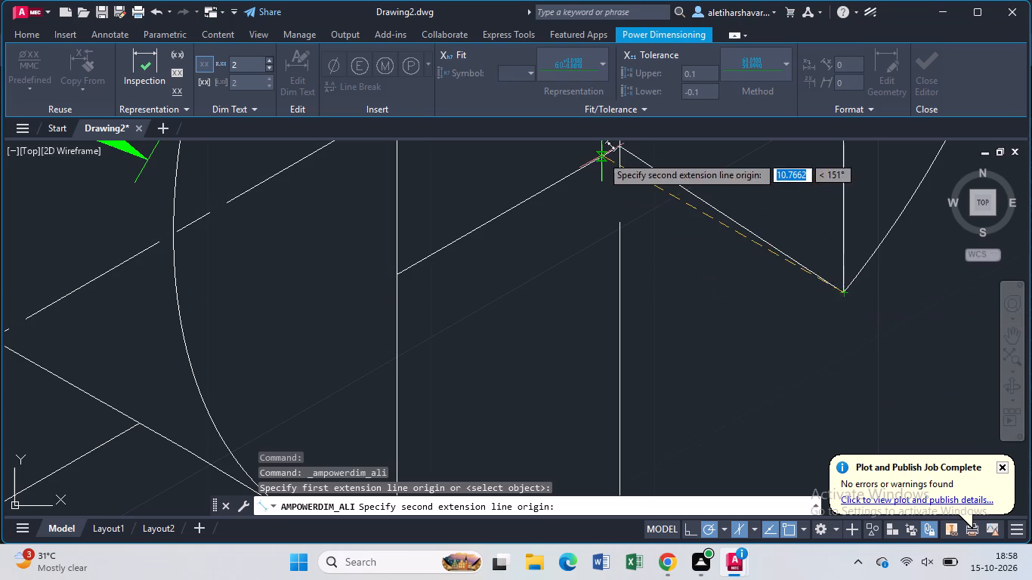
click(623, 149)
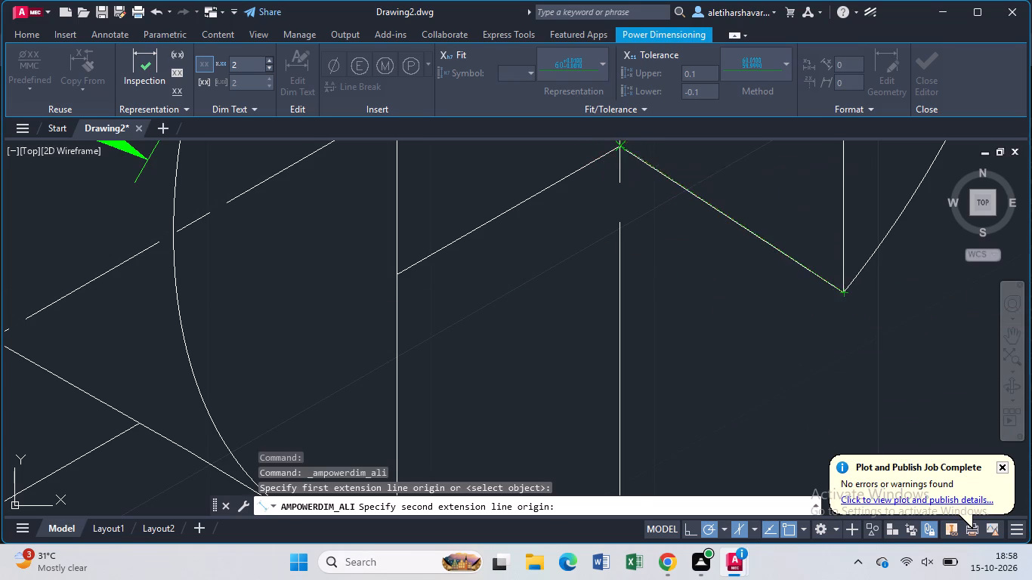
click(639, 208)
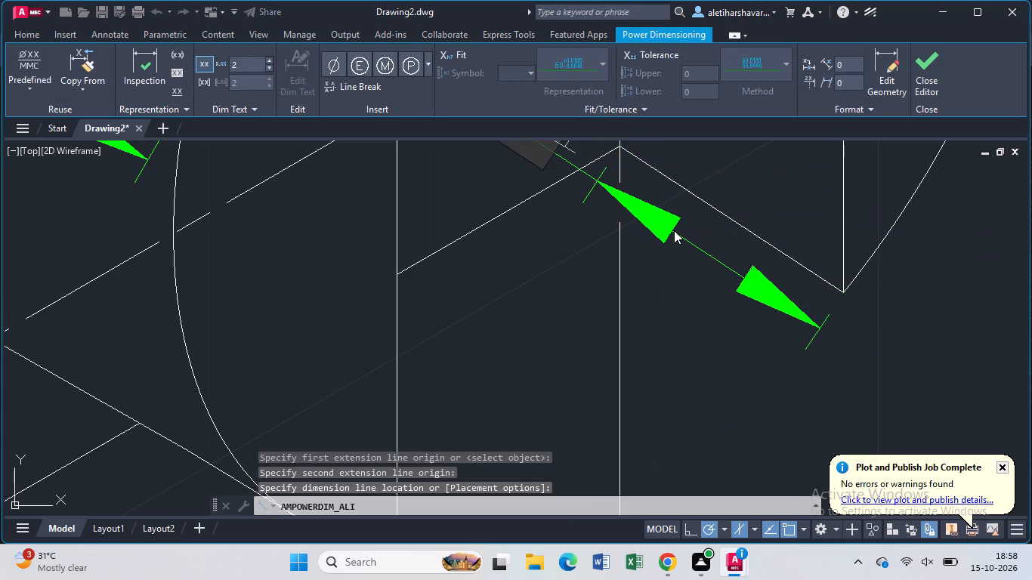
scroll(675, 230, down, 3)
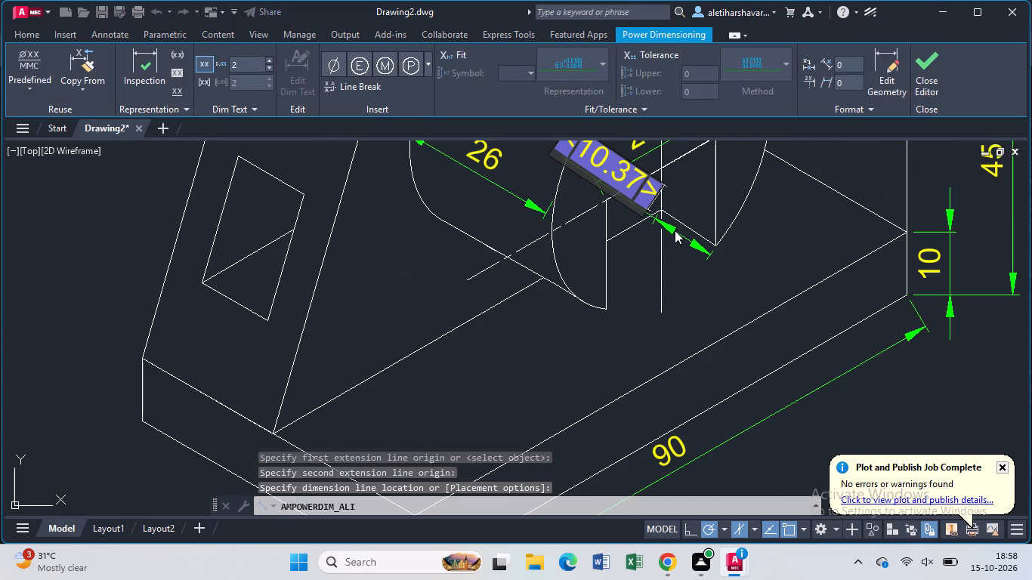
key(BackSpace)
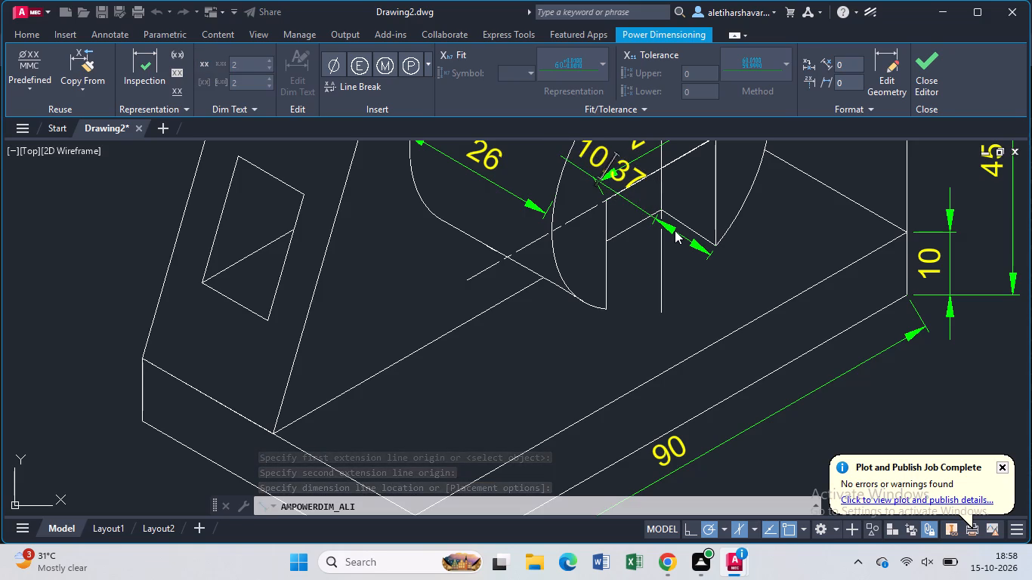
text(18)
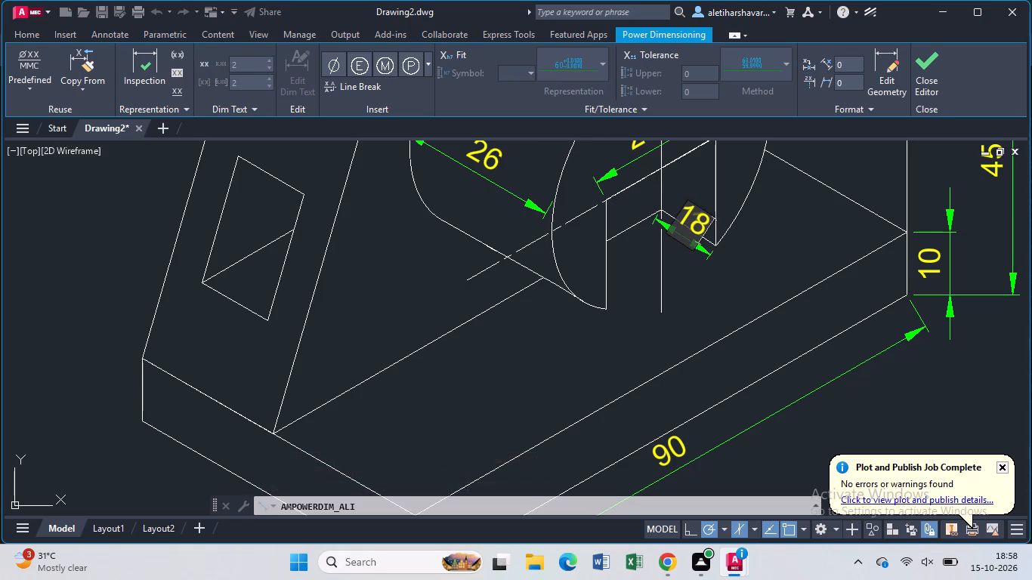
key(BackSpace)
key(0)
key(Return)
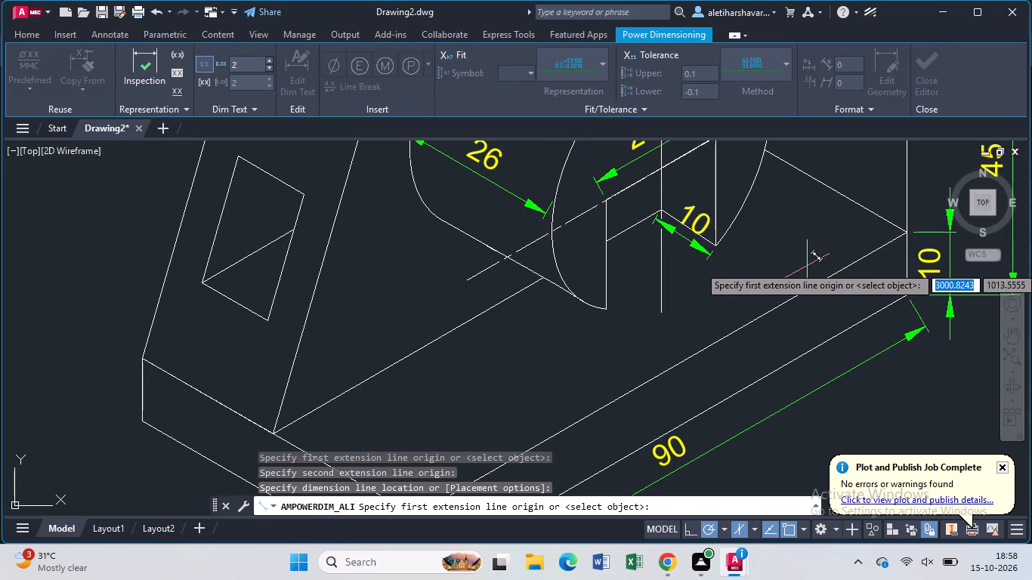
key(Escape)
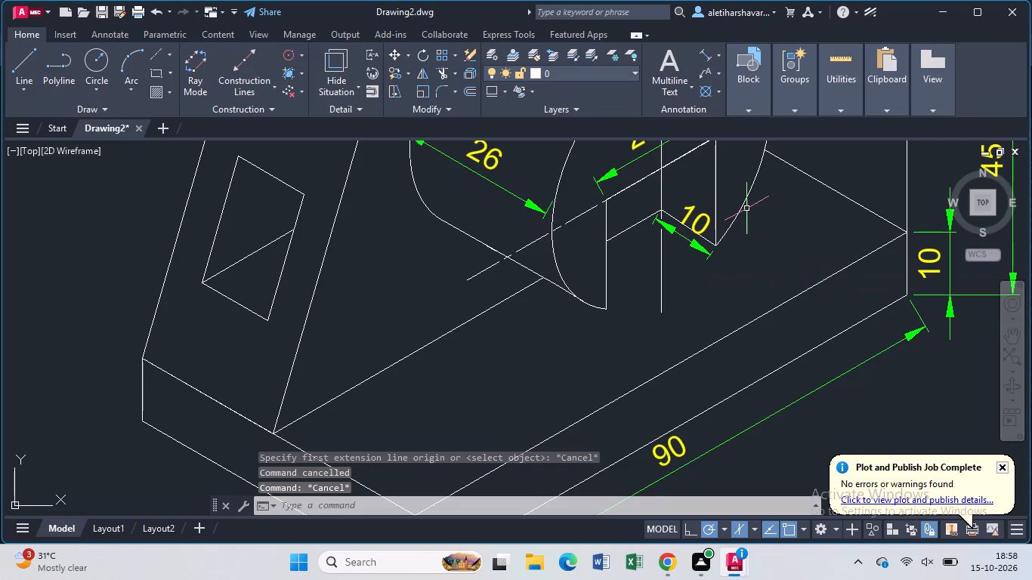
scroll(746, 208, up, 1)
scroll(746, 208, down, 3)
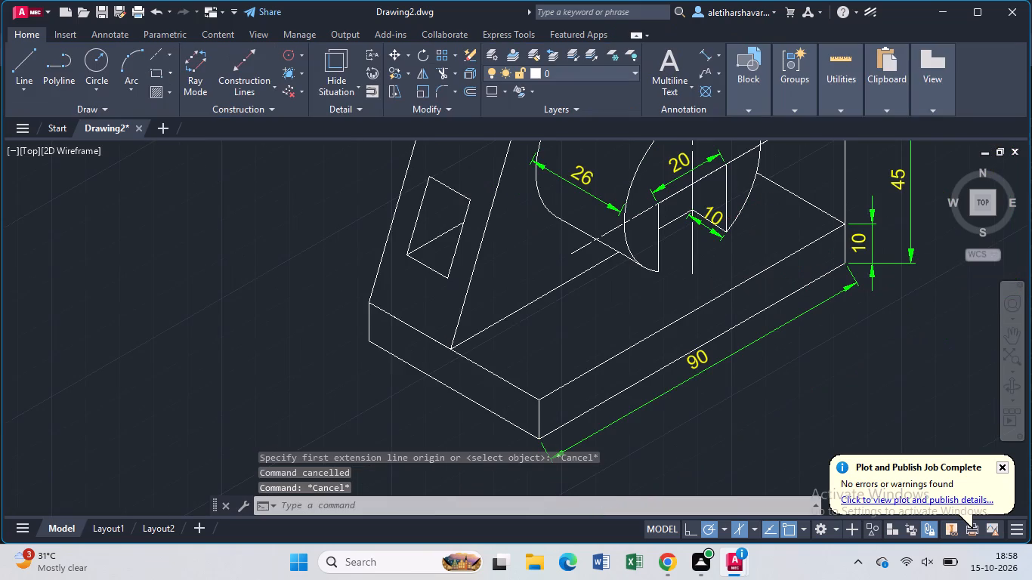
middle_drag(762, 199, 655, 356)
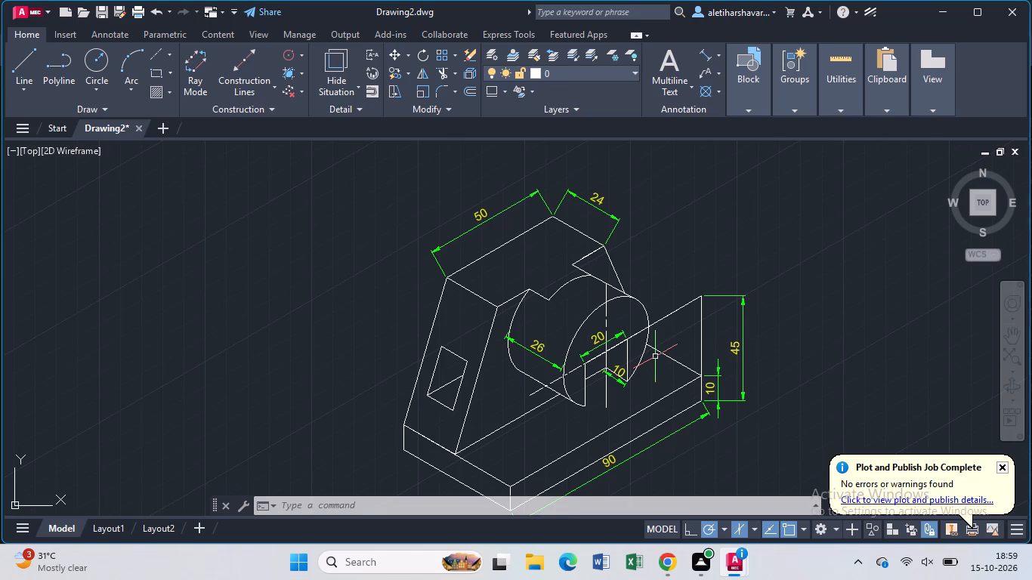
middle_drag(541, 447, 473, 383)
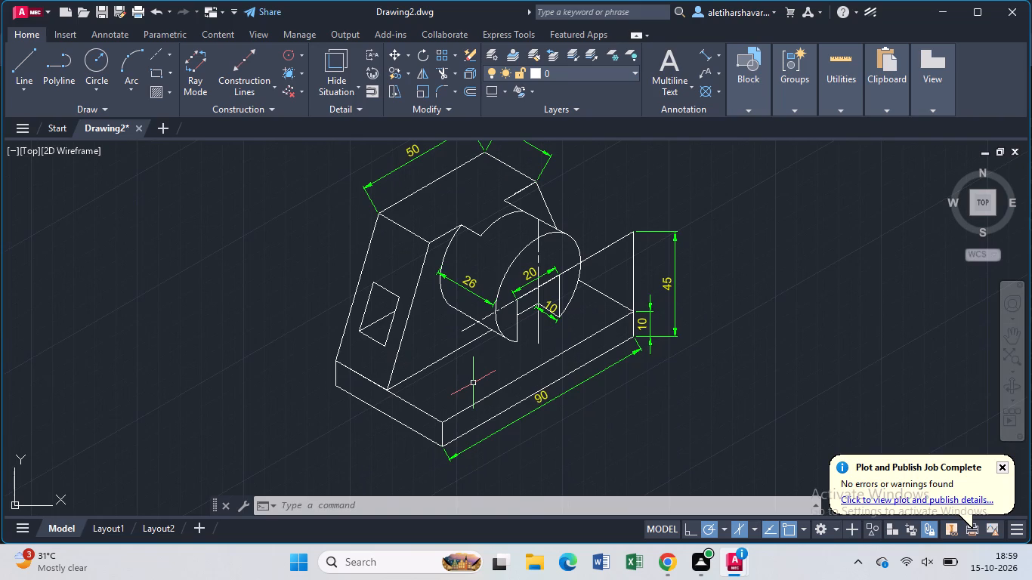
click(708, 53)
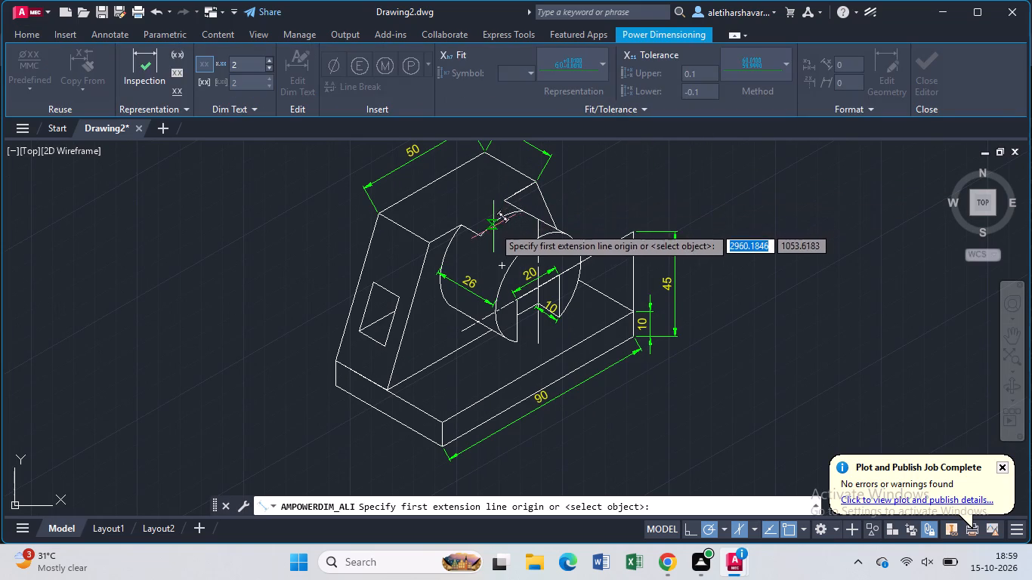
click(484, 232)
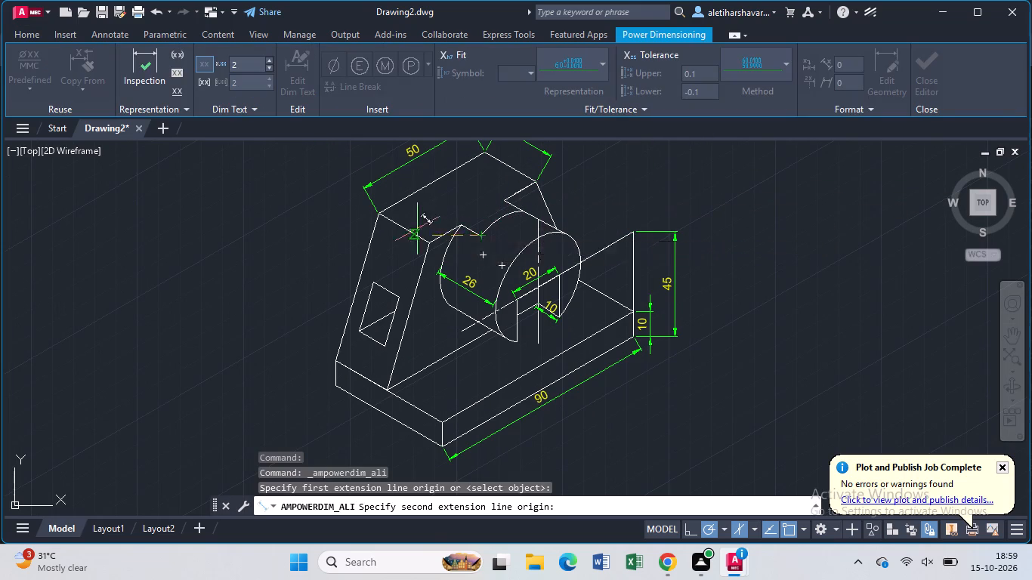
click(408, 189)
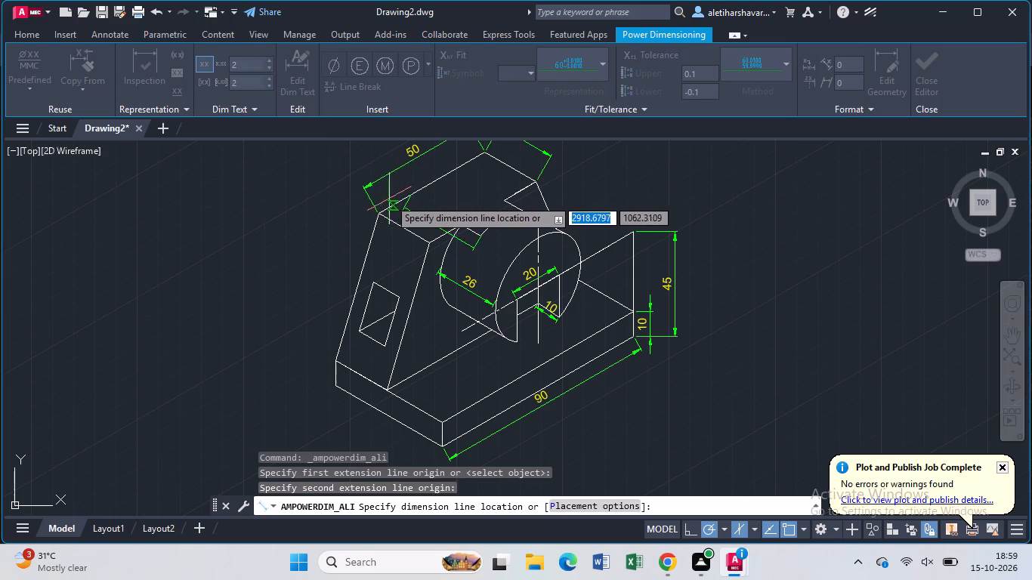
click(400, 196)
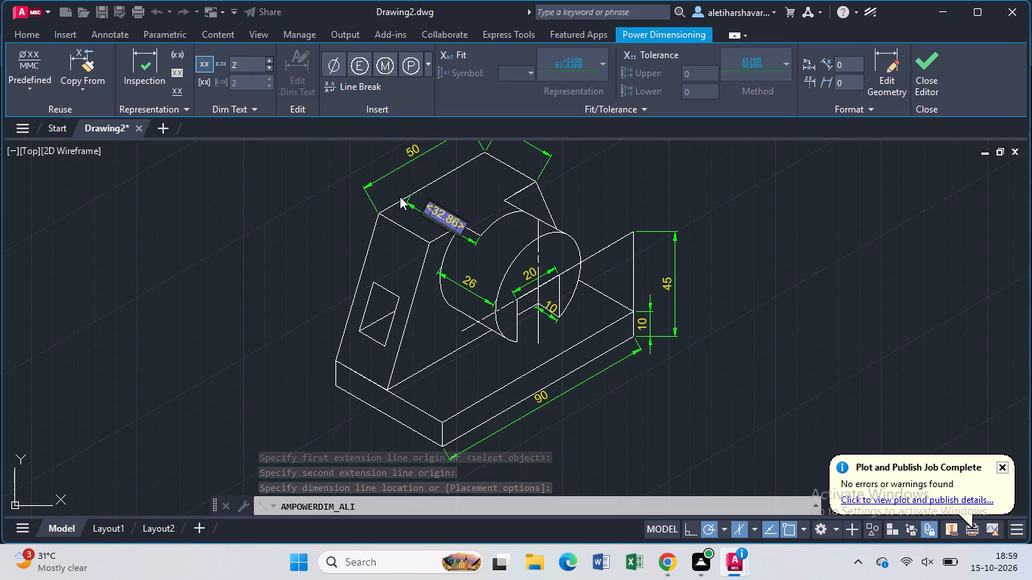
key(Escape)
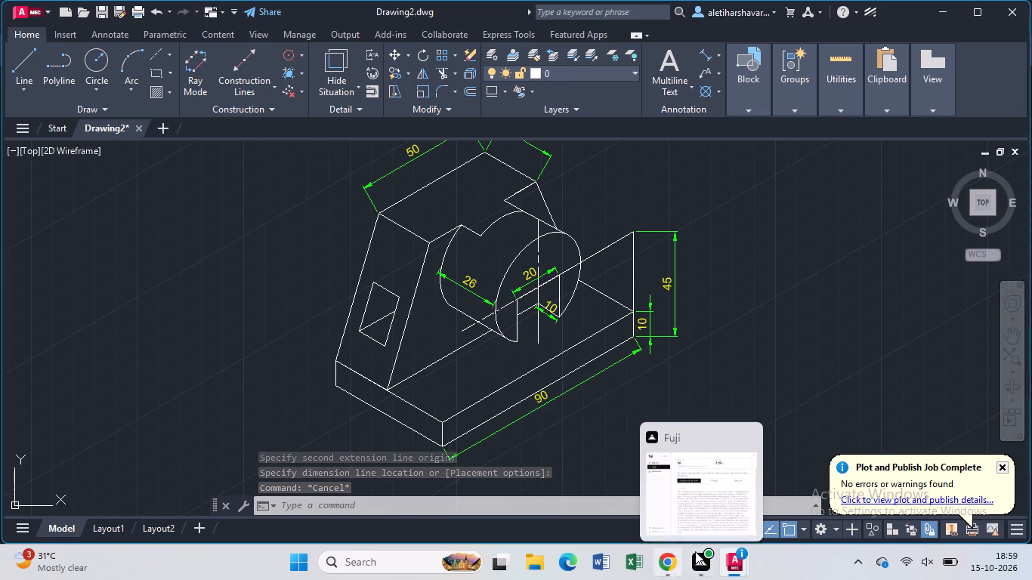
Add an aligned dimension from the boss's notch corner to the top face's long back edge, with its text set to 35.
click(698, 51)
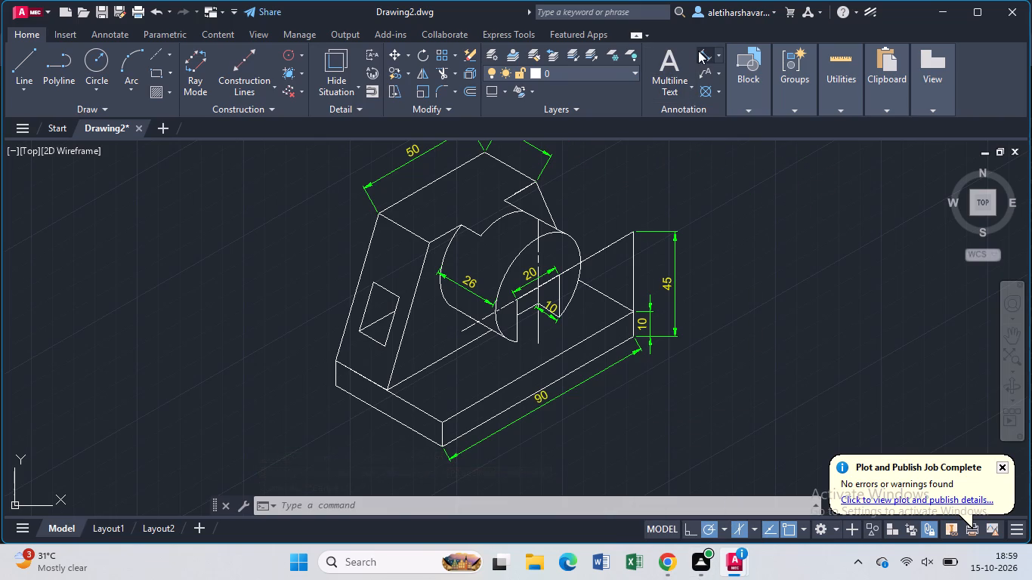
click(477, 239)
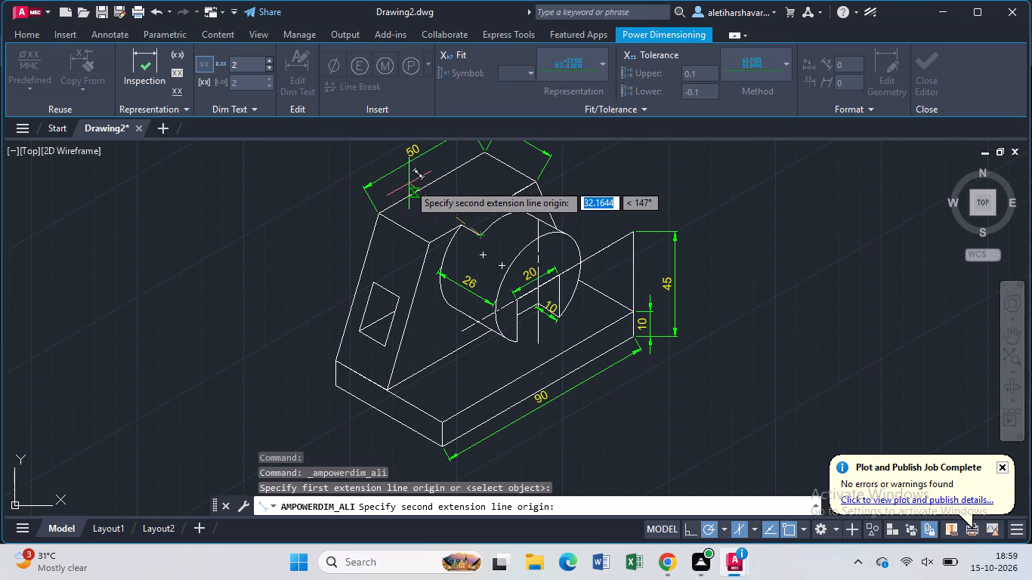
click(404, 187)
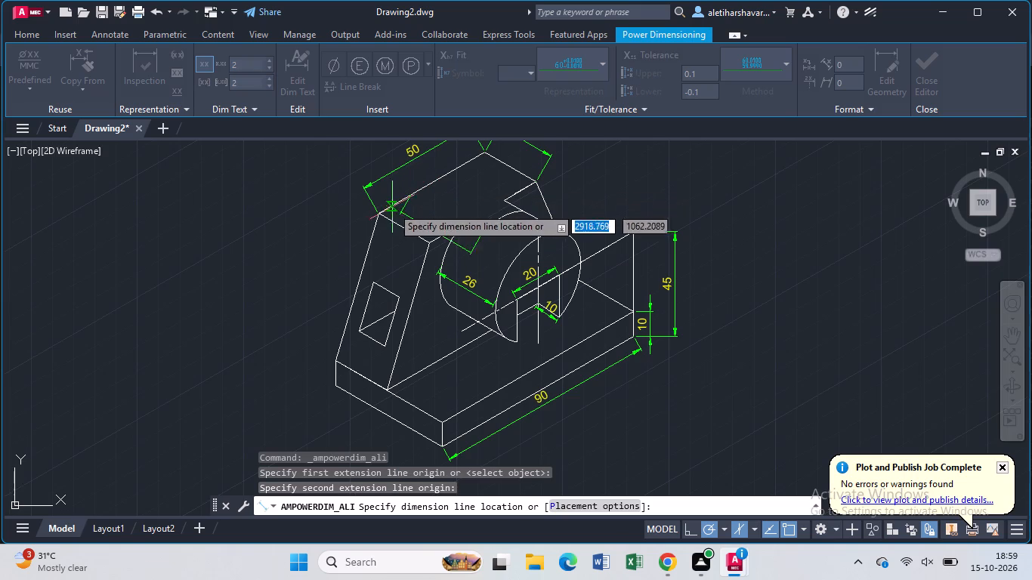
click(400, 203)
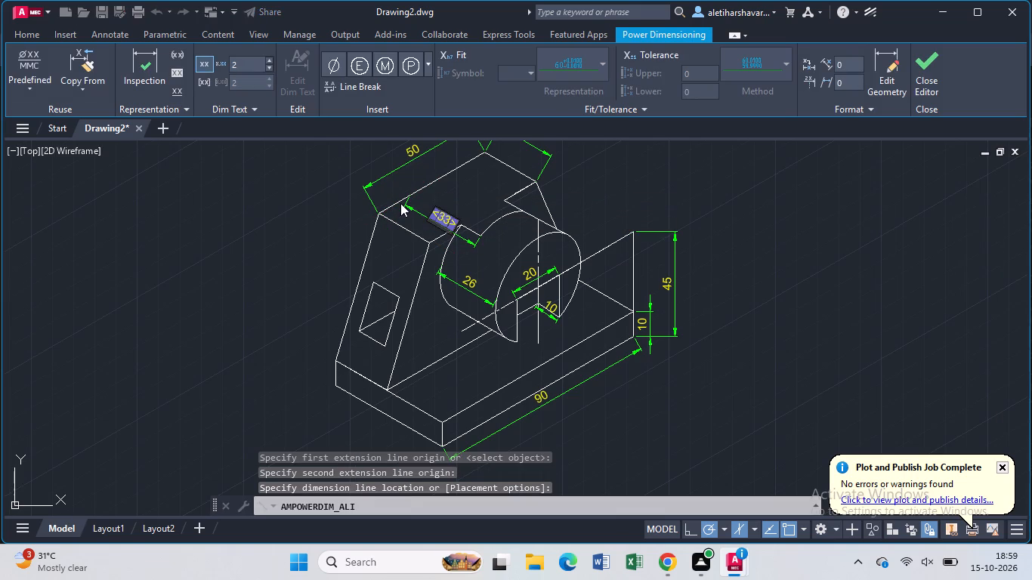
key(BackSpace)
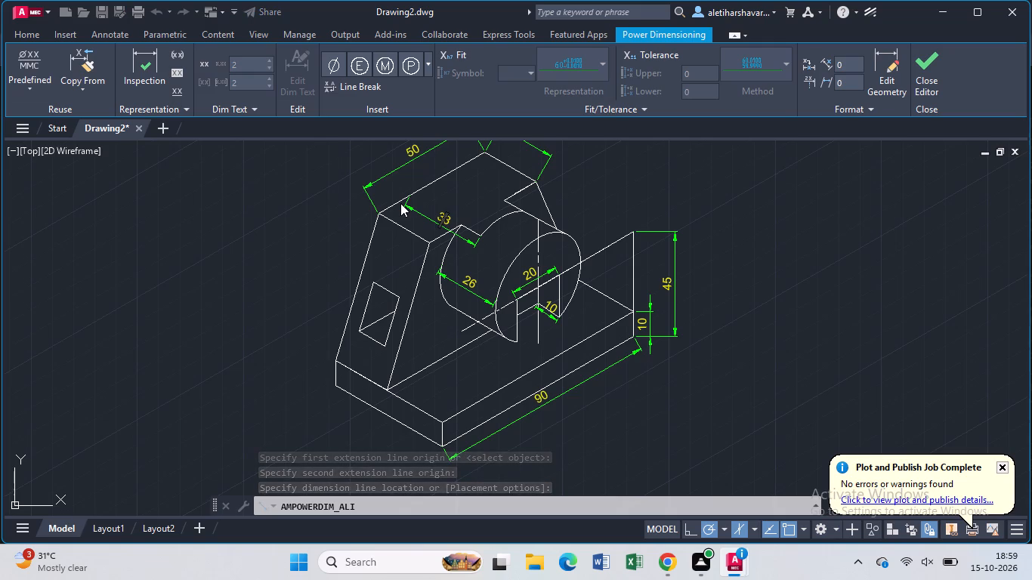
text(35)
key(Return)
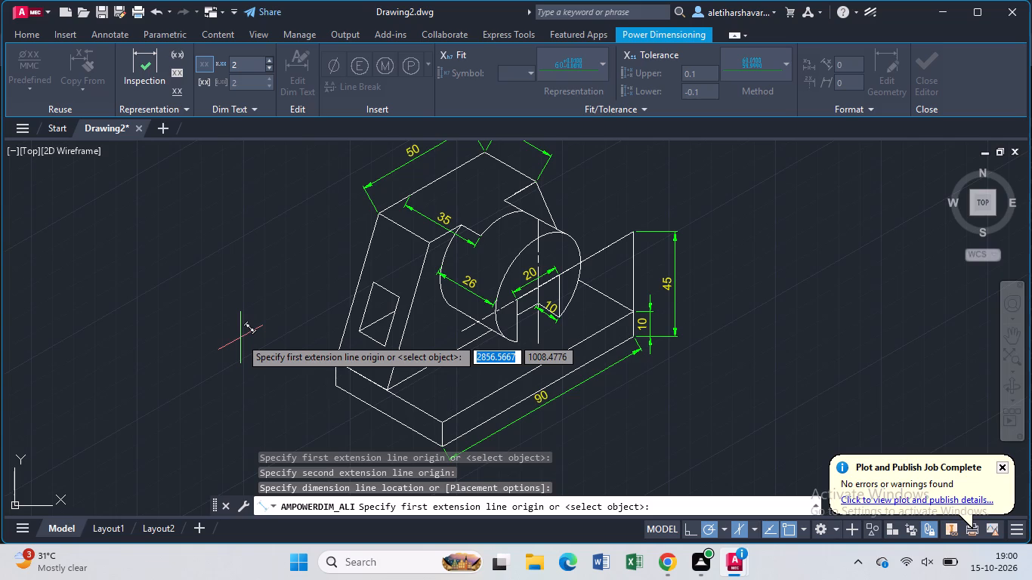
key(Escape)
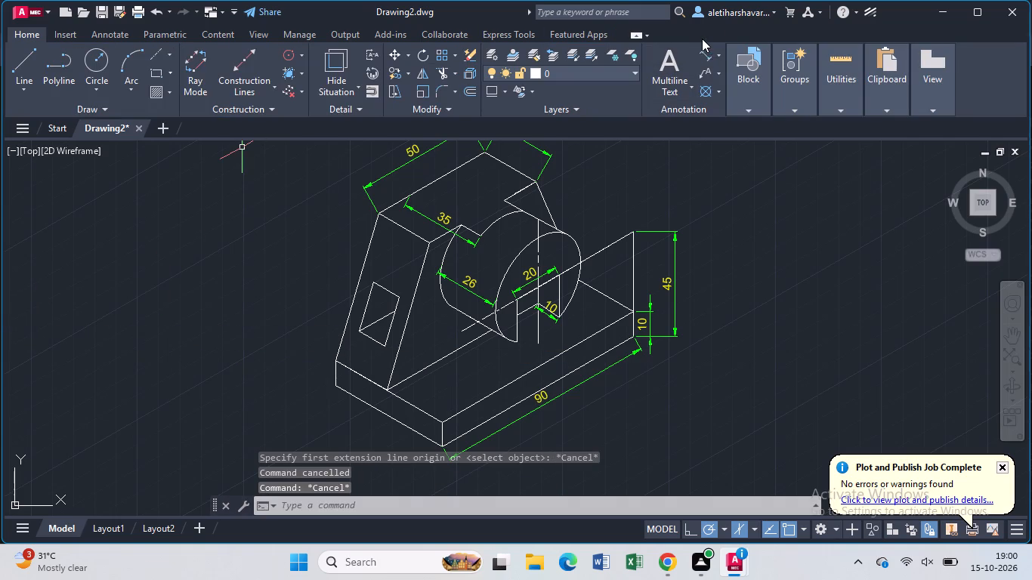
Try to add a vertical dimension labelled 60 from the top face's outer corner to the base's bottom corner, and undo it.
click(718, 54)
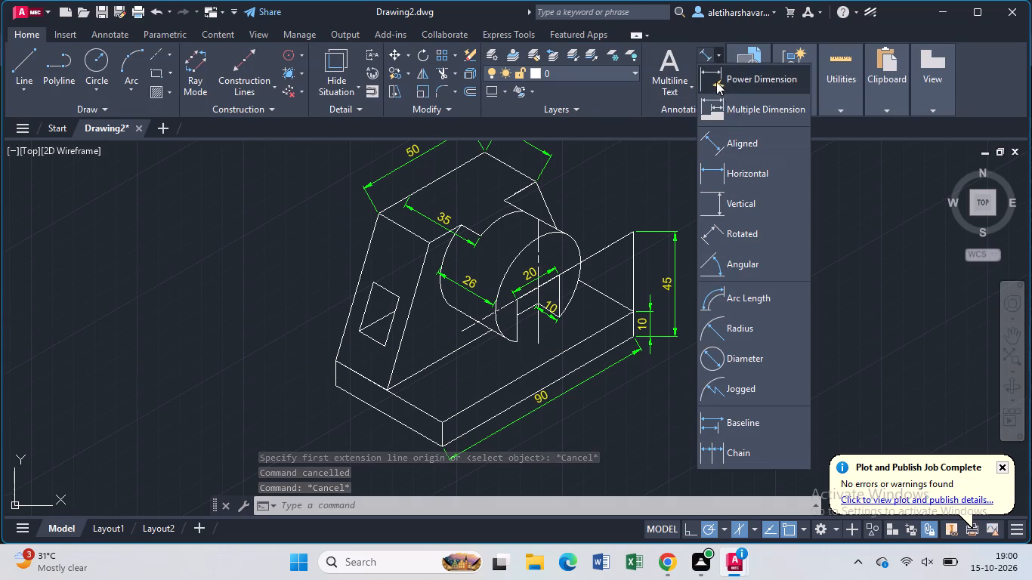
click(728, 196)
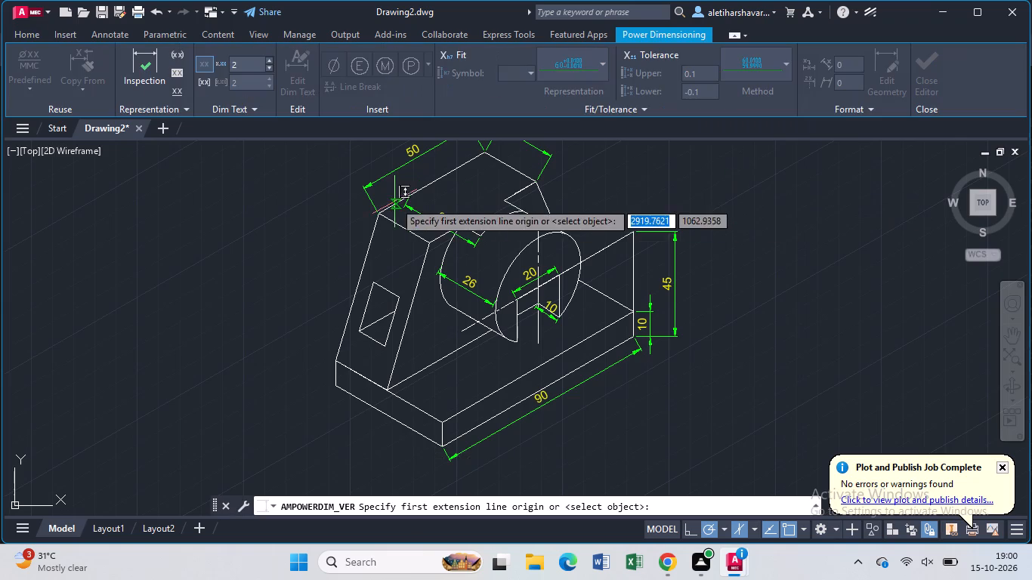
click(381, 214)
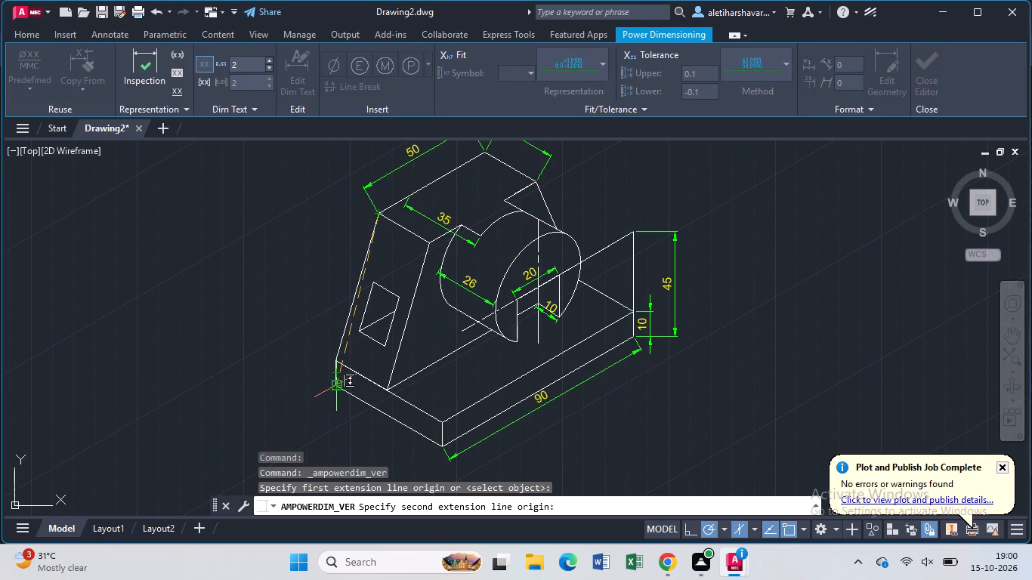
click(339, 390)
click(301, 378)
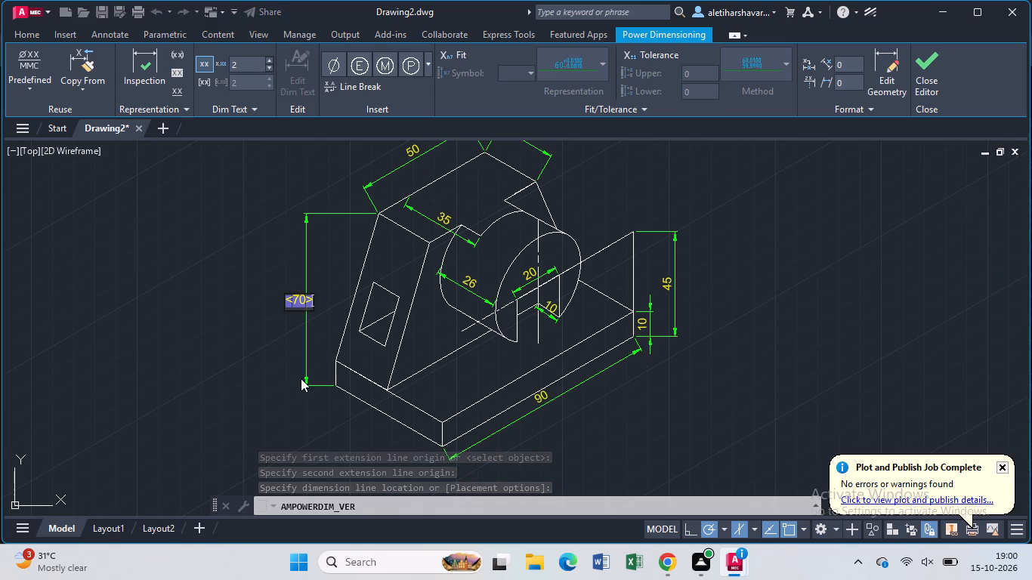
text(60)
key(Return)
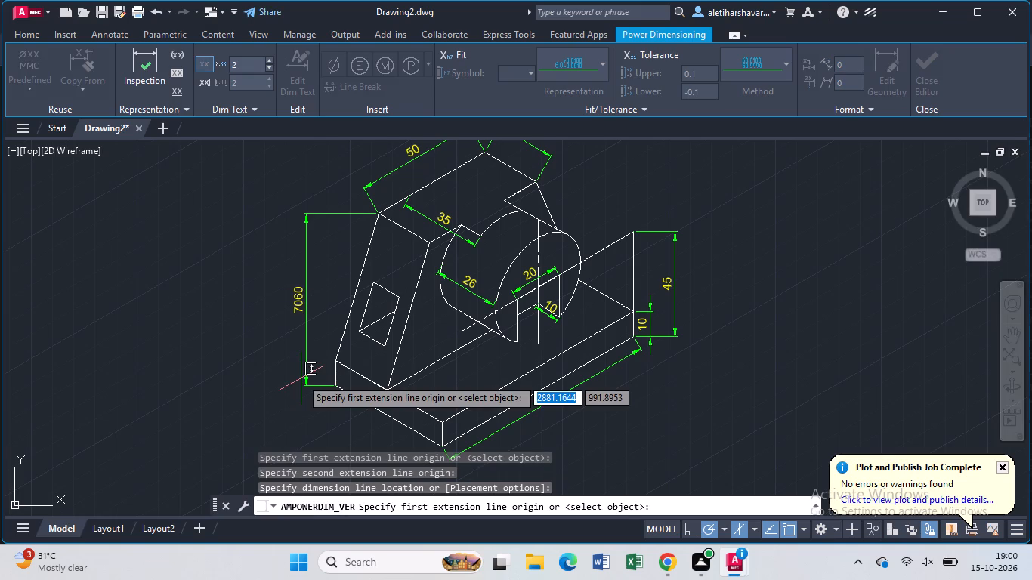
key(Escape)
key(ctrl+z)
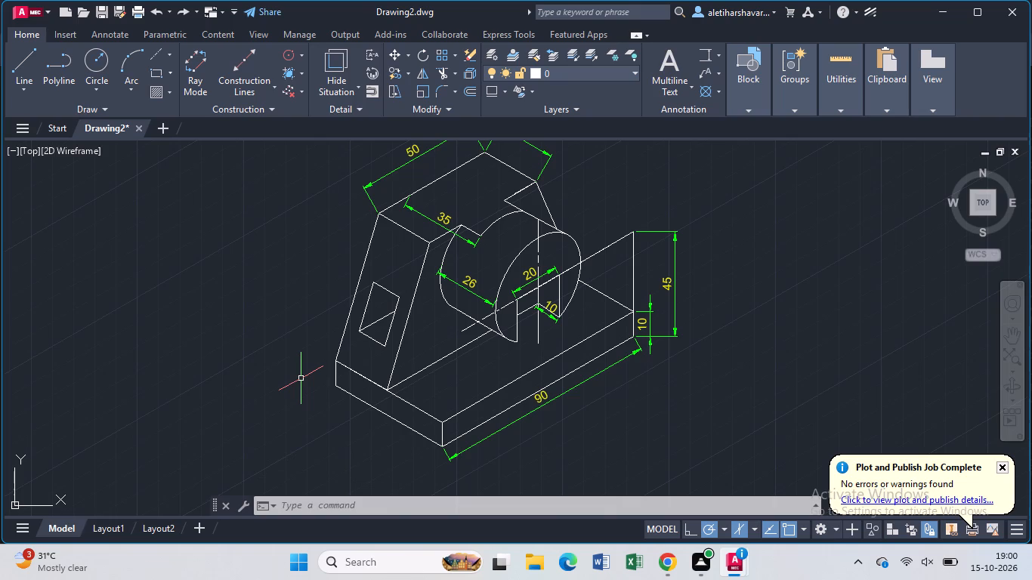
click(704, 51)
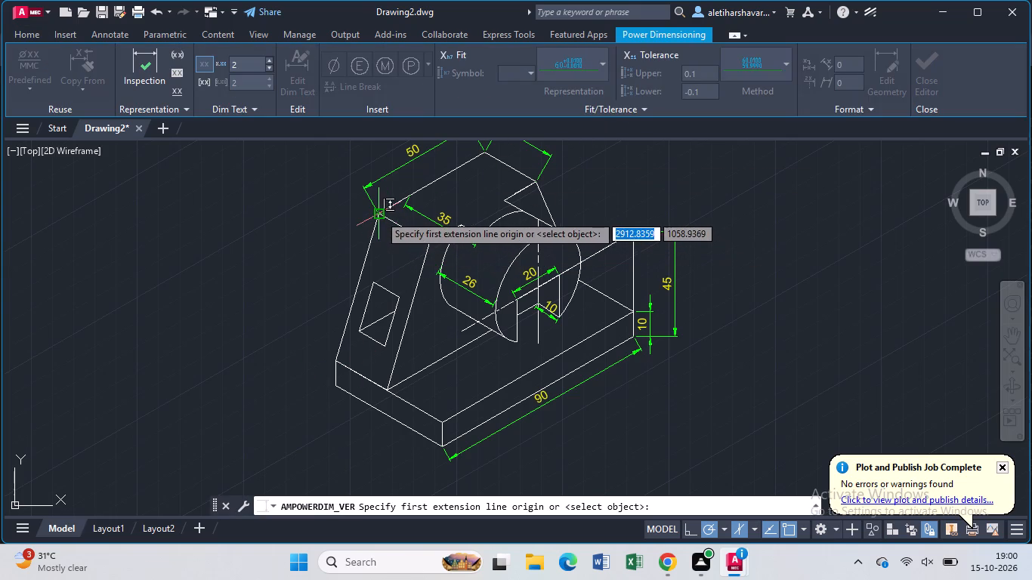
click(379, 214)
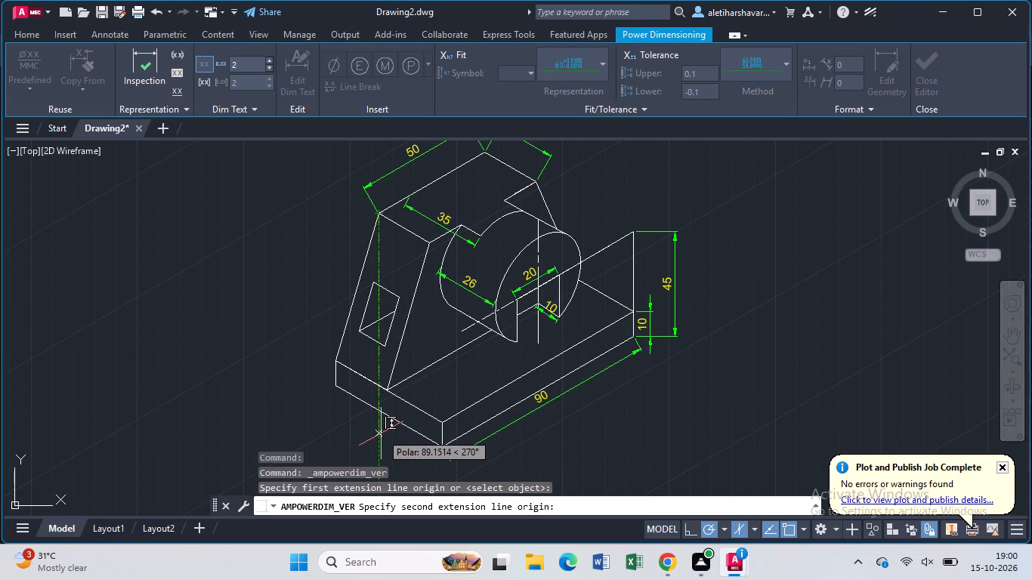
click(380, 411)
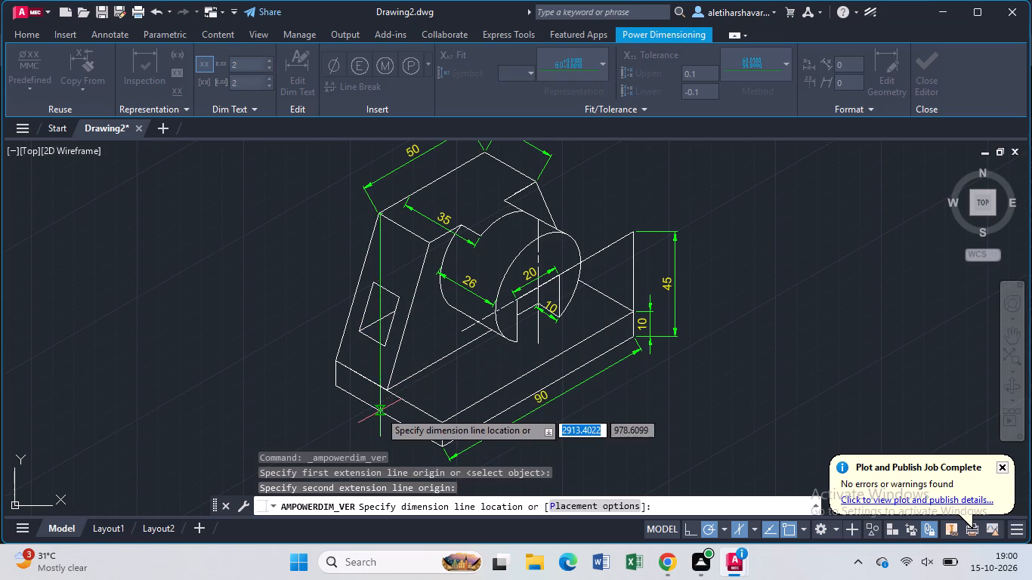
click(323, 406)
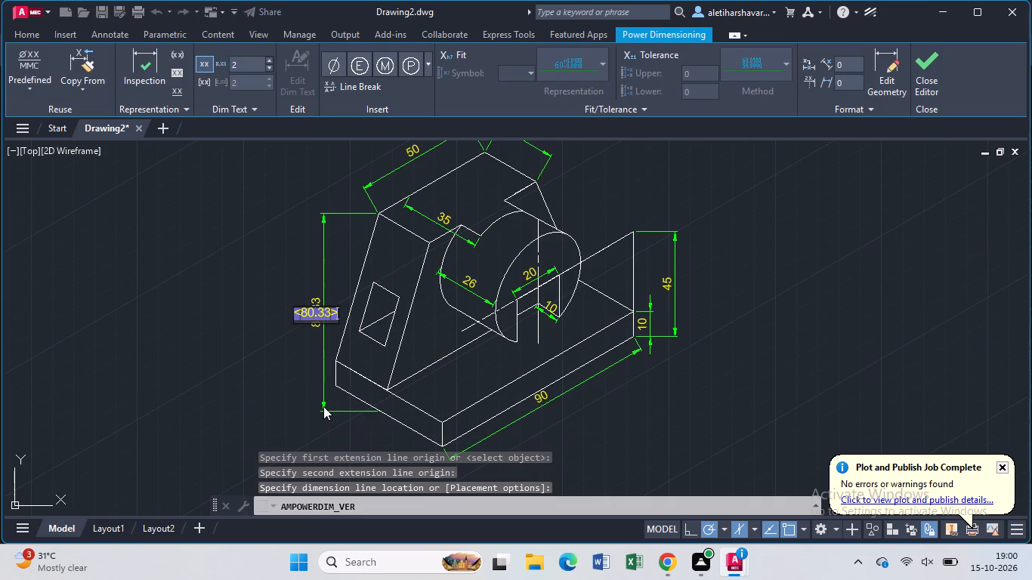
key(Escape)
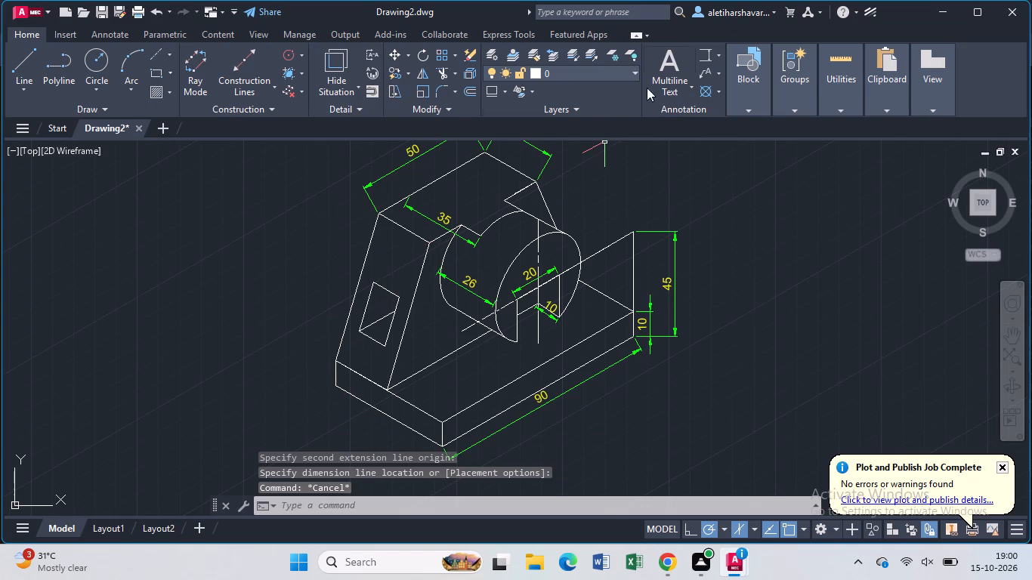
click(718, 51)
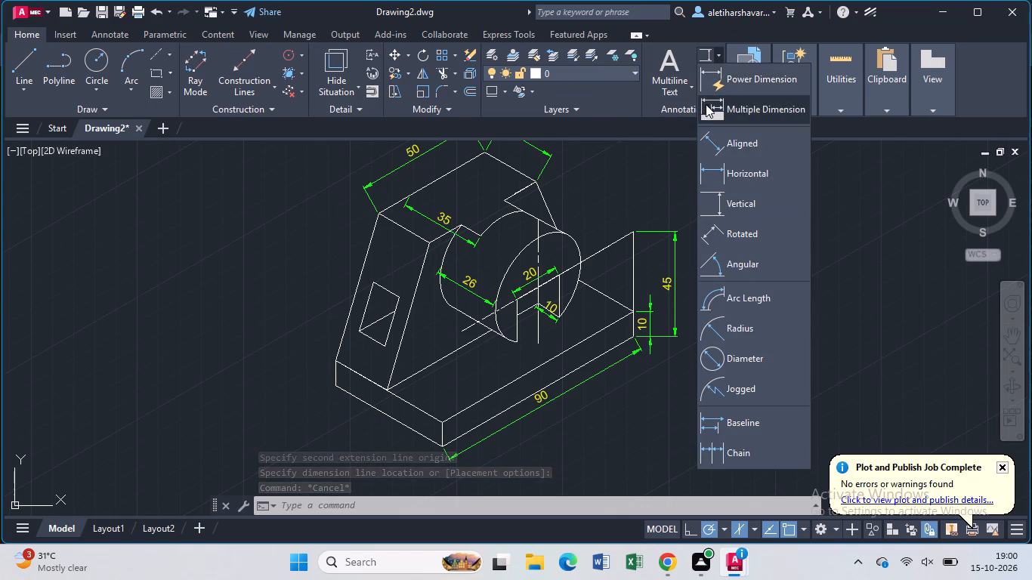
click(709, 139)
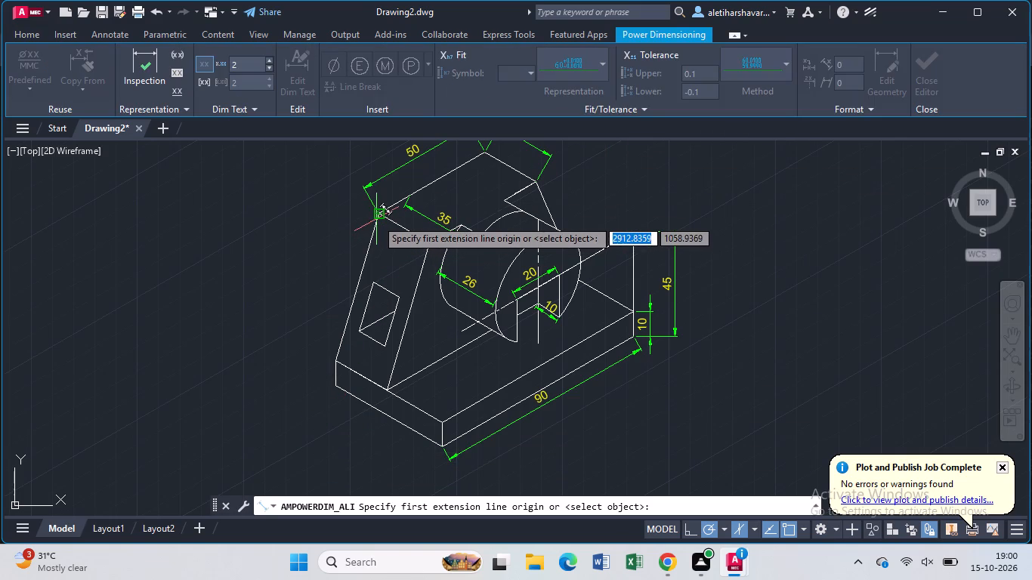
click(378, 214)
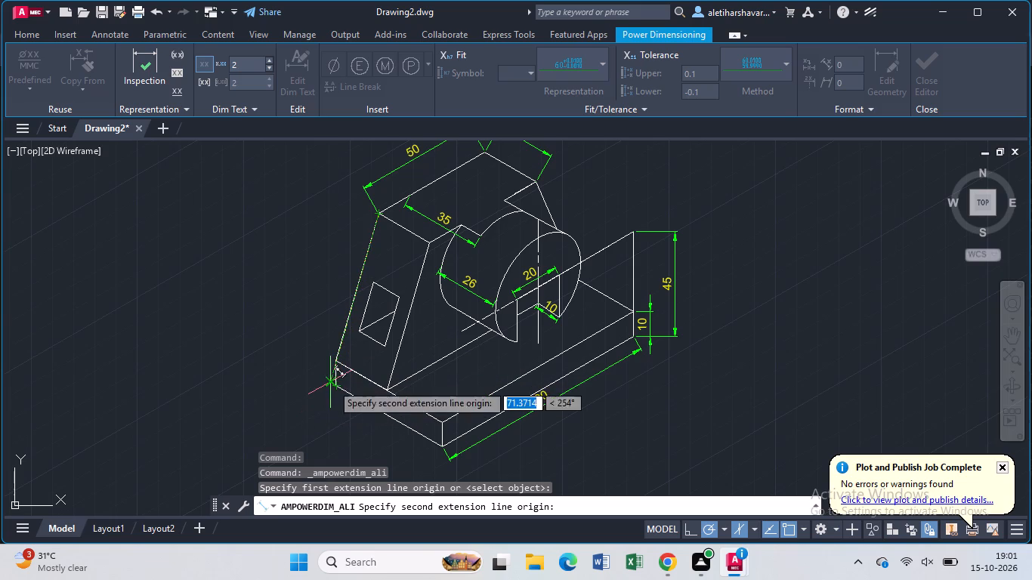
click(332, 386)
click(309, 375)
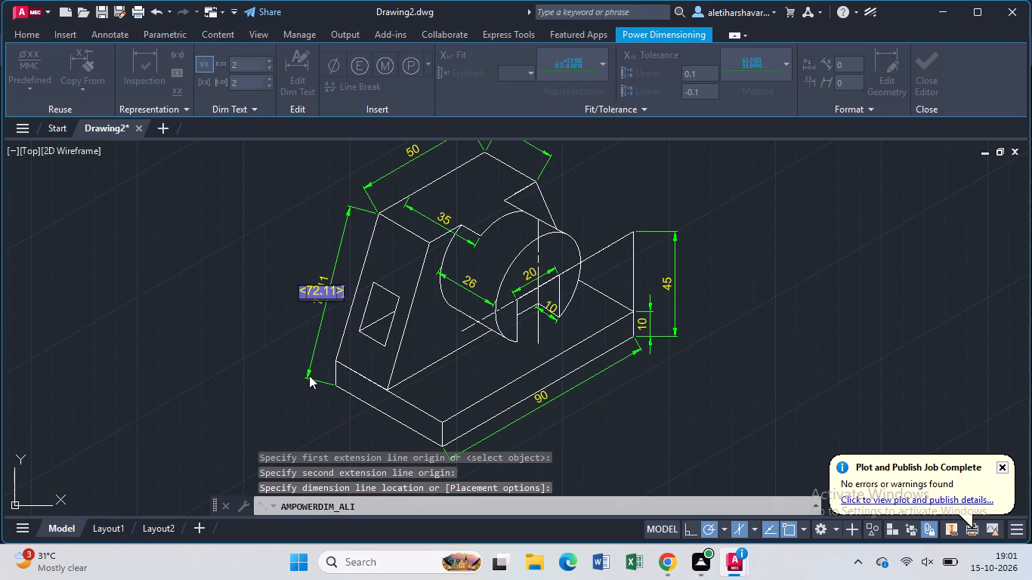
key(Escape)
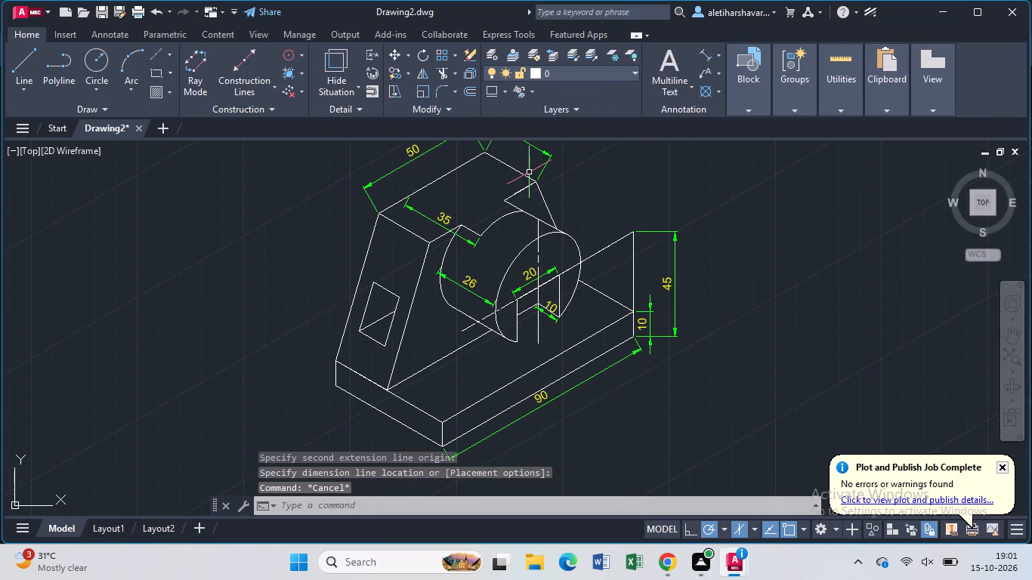
Draw a helper line from the top face's outer corner, extending its long back edge outward along the isometric axis.
key(l)
key(Return)
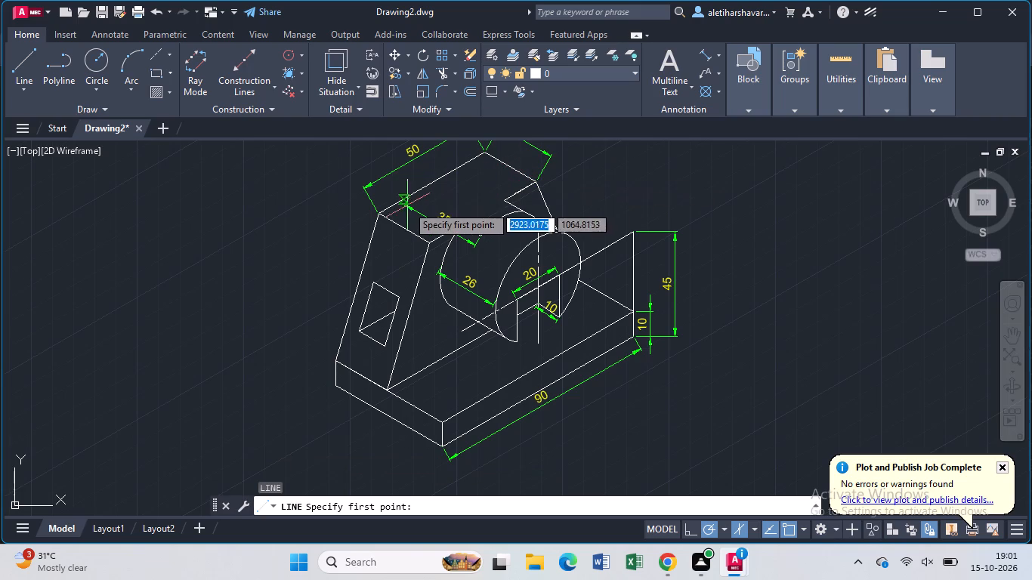
click(382, 208)
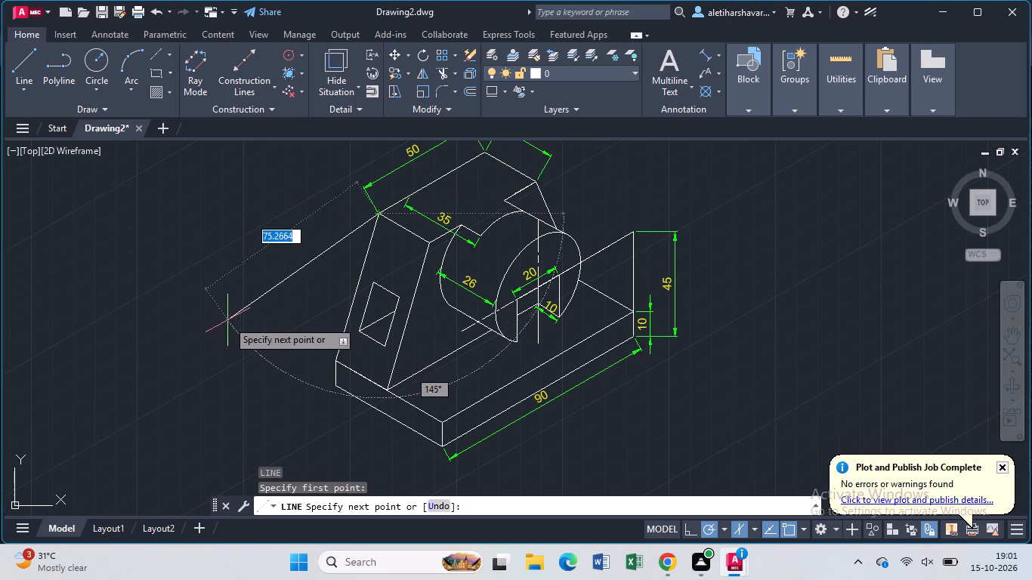
click(215, 304)
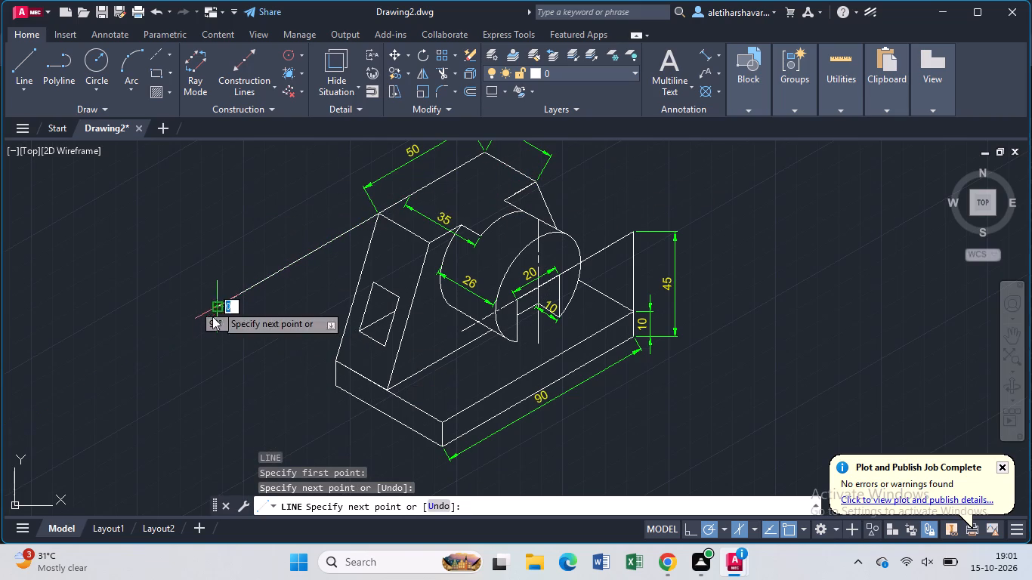
key(Escape)
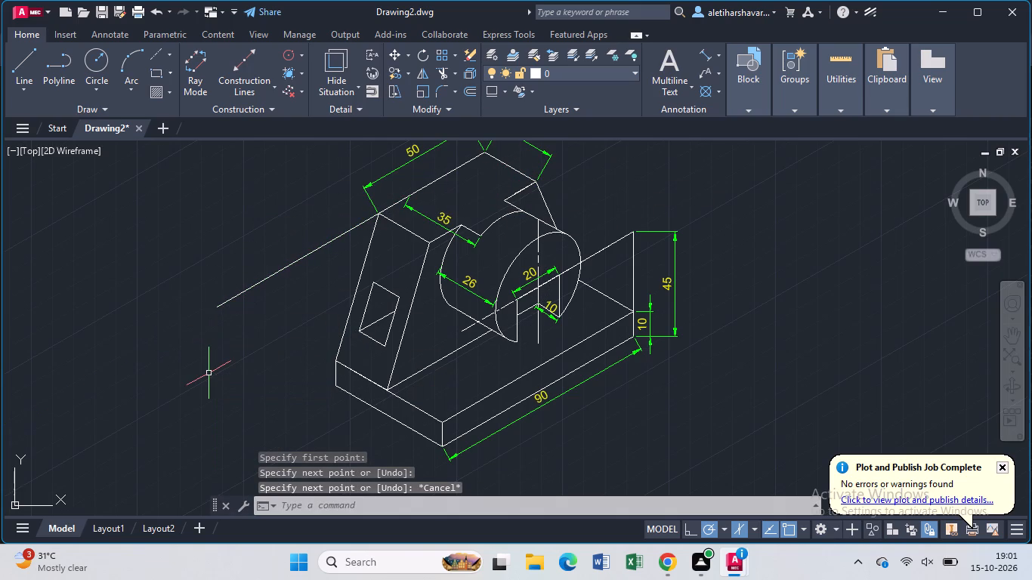
Add a 60 aligned dimension straight up from the base's bottom outer corner to the helper line, placed outside the bracket.
click(700, 52)
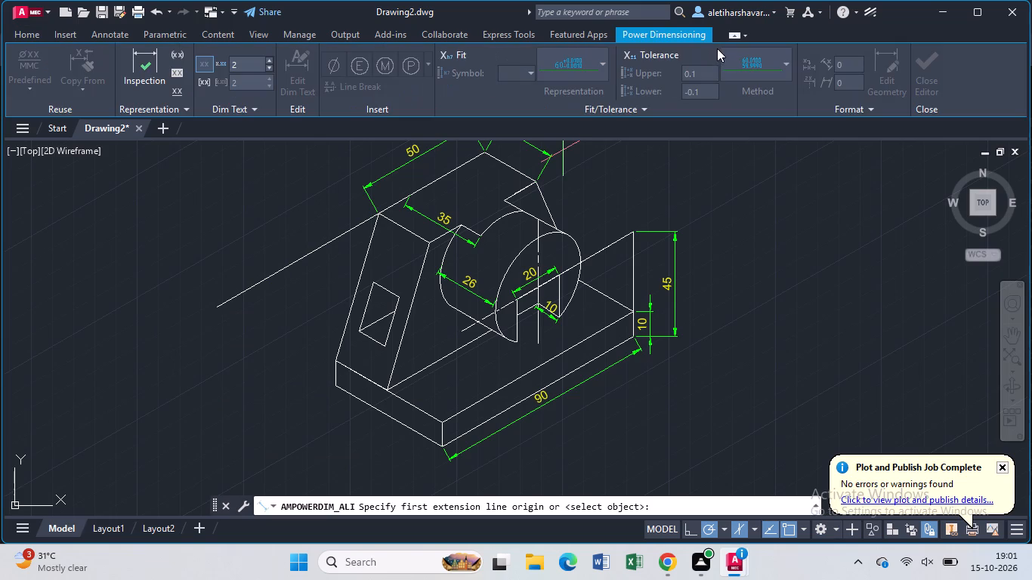
click(332, 384)
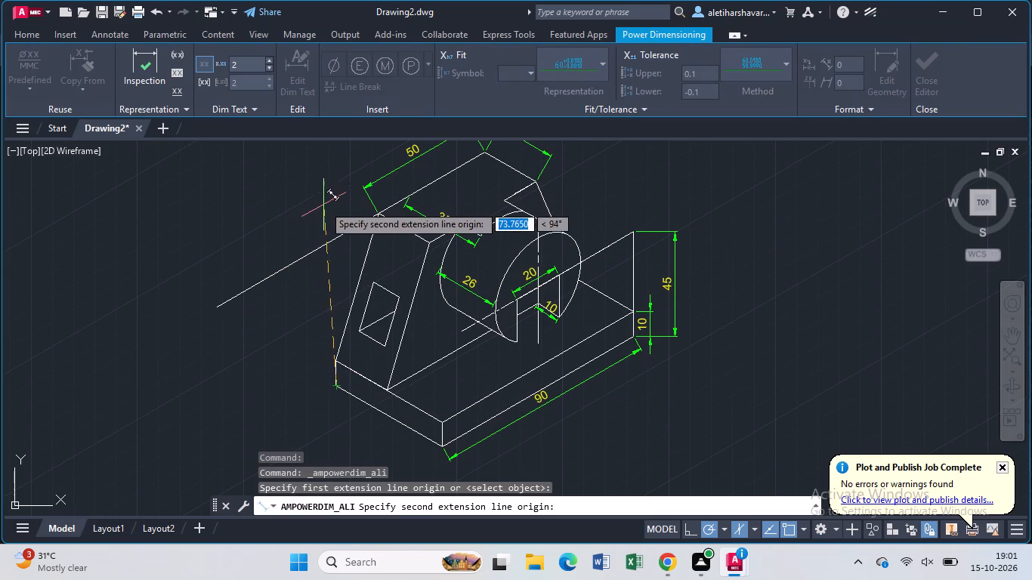
click(334, 235)
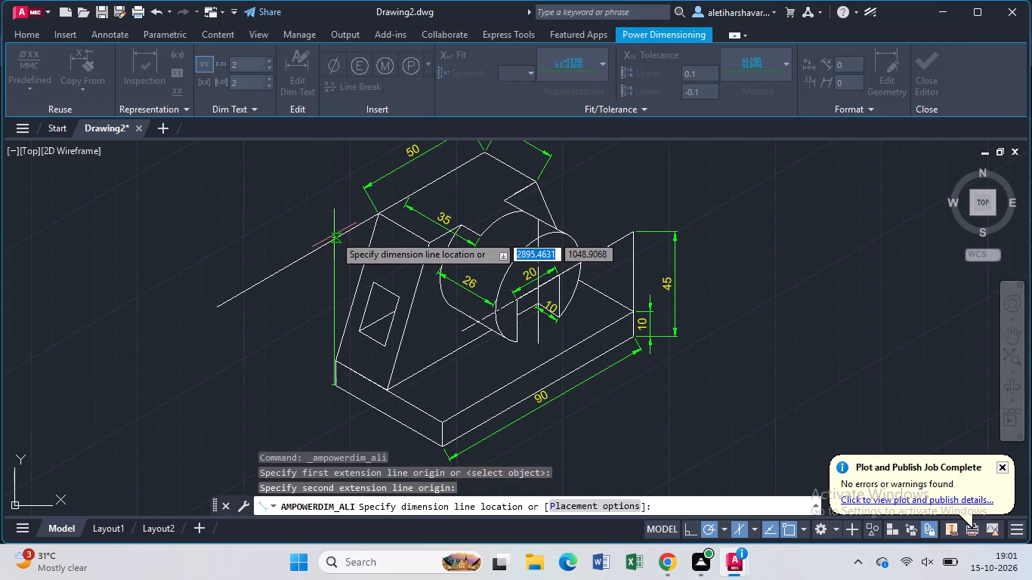
click(300, 251)
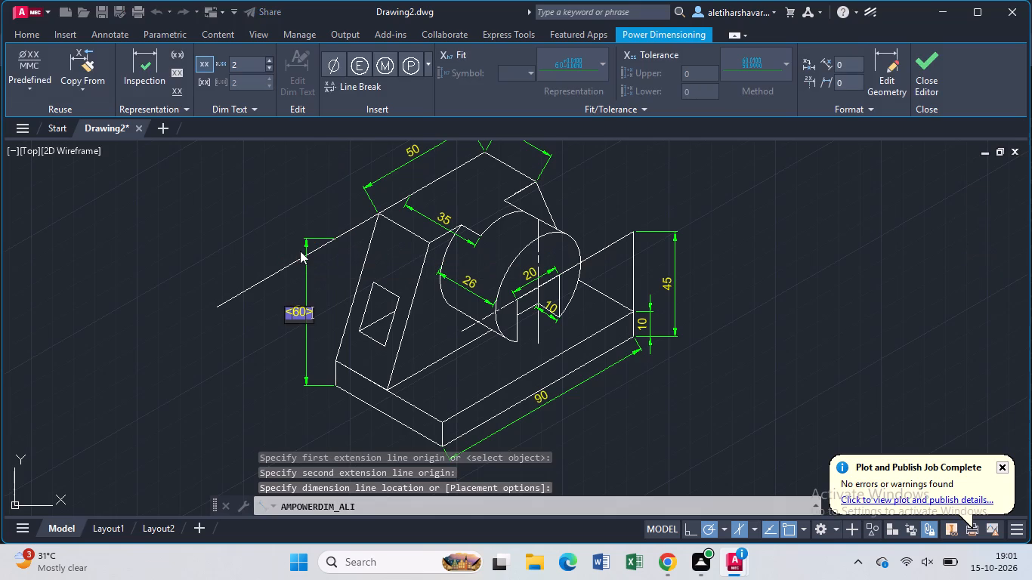
key(Return)
key(r)
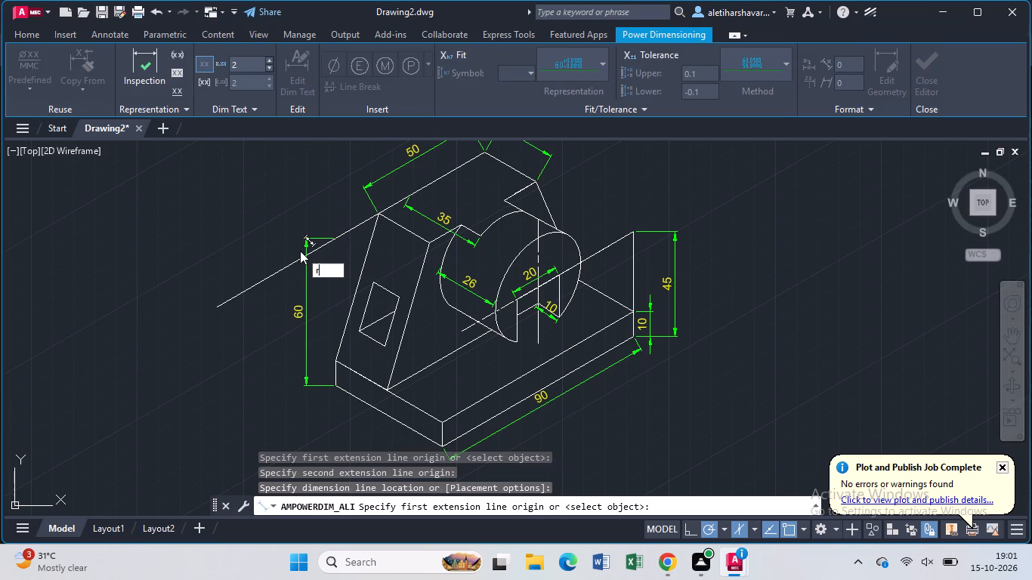
key(Escape)
Trim away the helper line extending from the top face's outer corner.
text(tr)
key(Return)
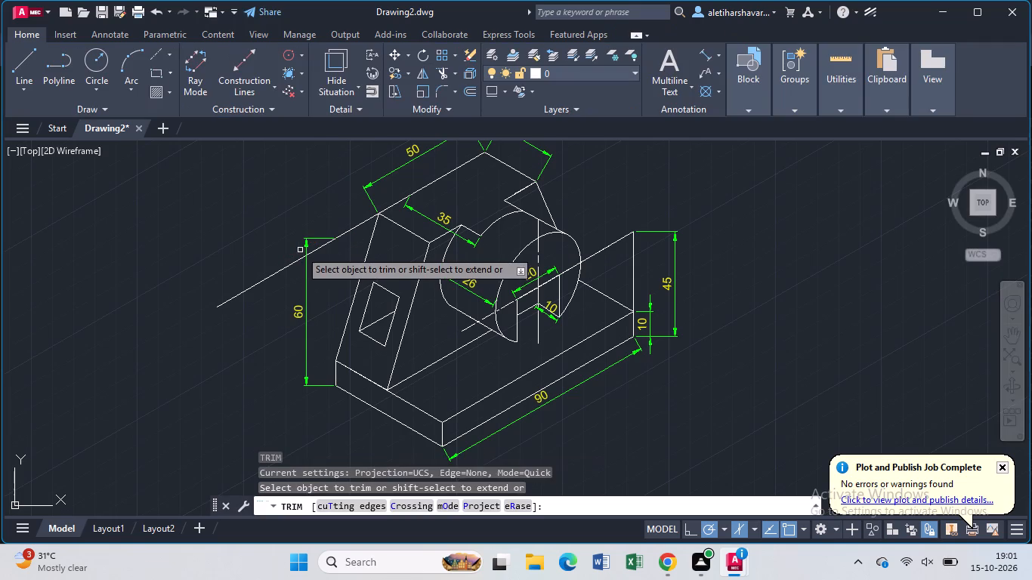
click(292, 264)
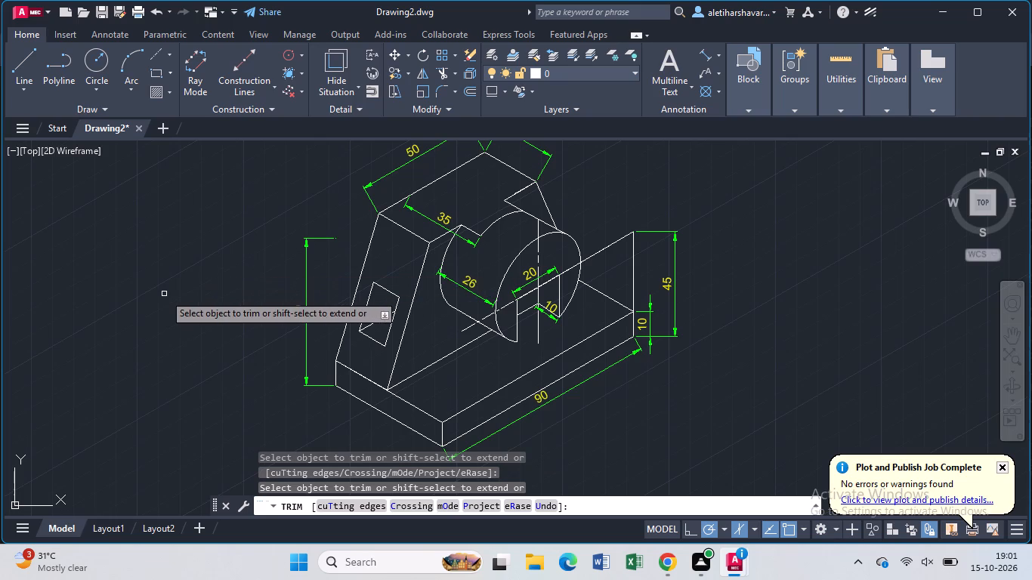
key(Escape)
Draw a line about 25 long from the top face's outer corner, extending its long back edge outward along the isometric axis.
key(l)
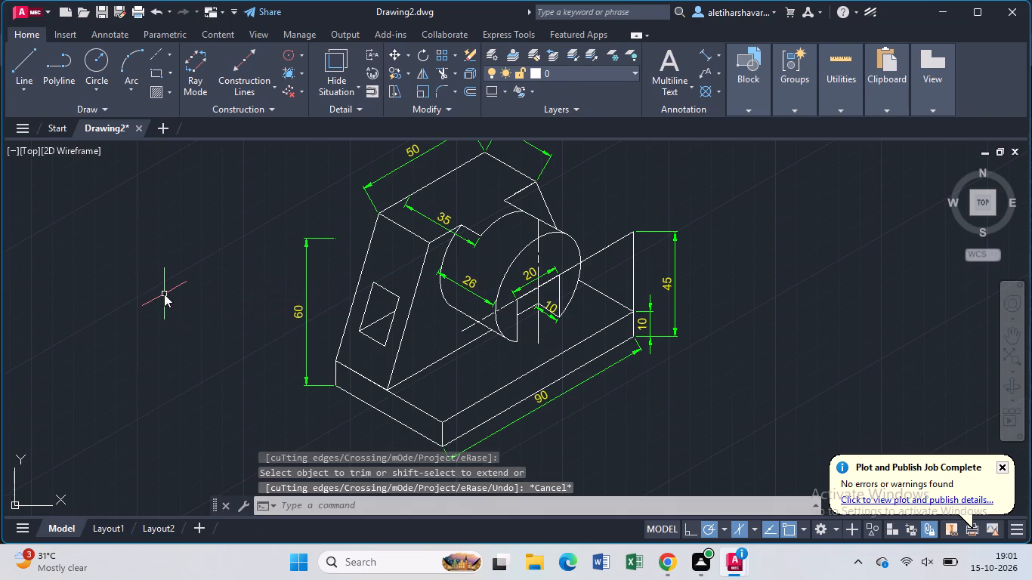
key(Return)
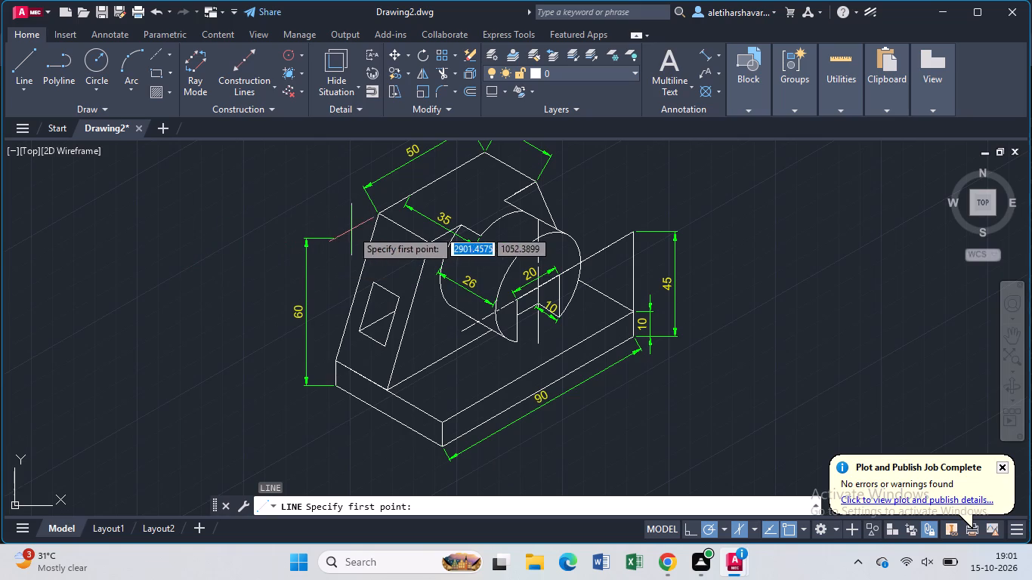
click(380, 214)
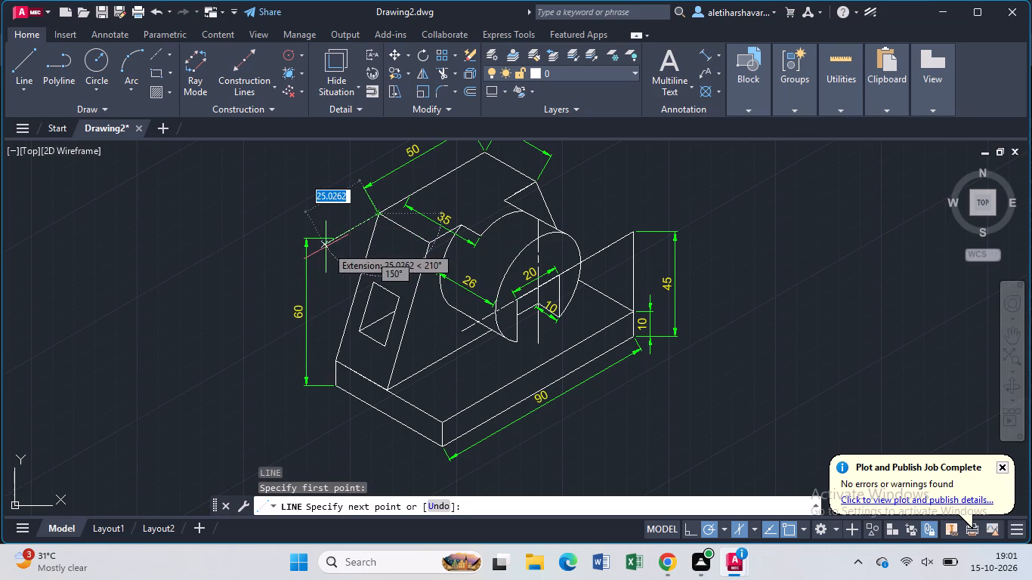
click(326, 247)
key(Escape)
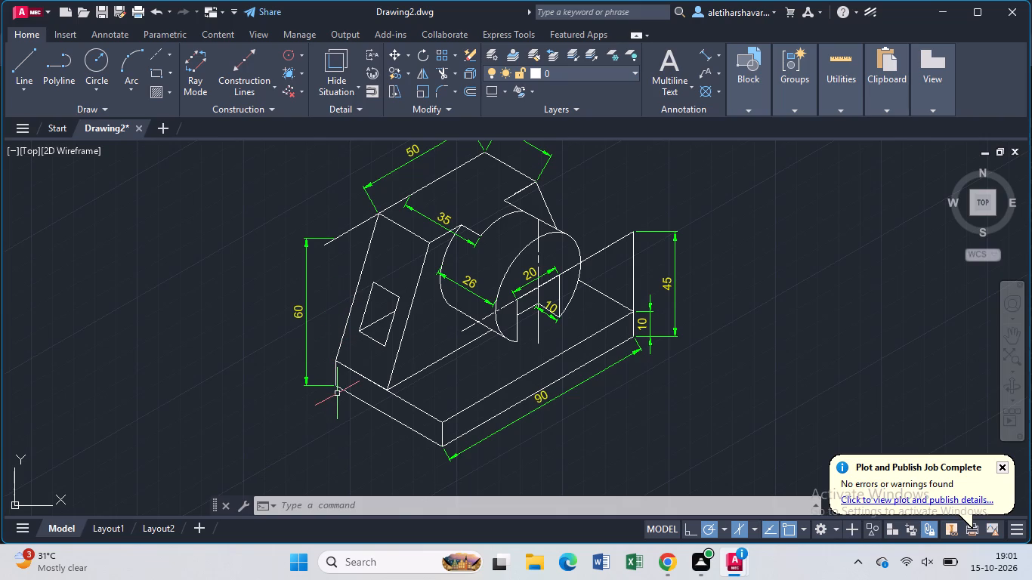
Add a 50 aligned dimension to the base's short bottom edge, placed just outside the bracket.
click(708, 54)
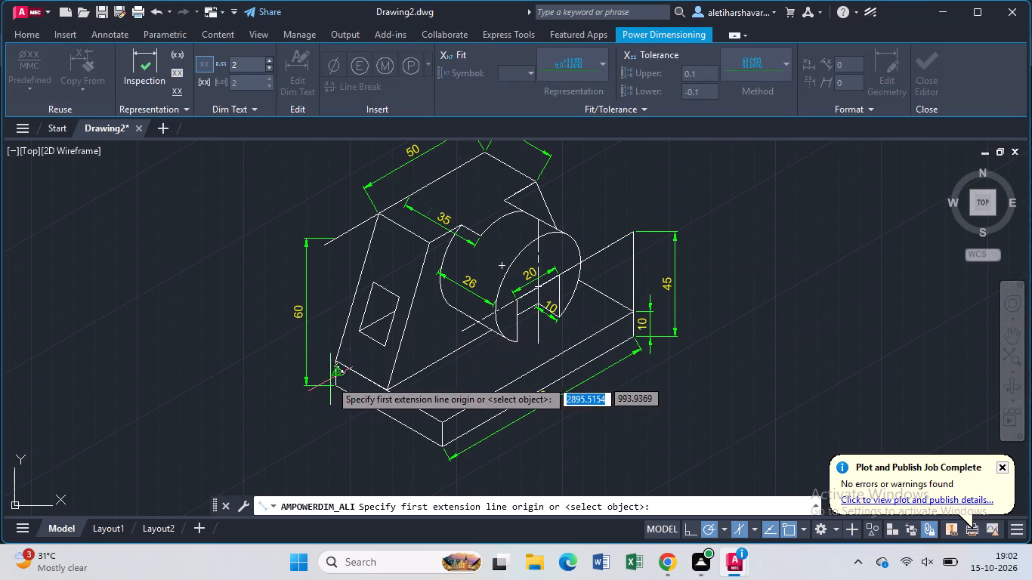
click(335, 385)
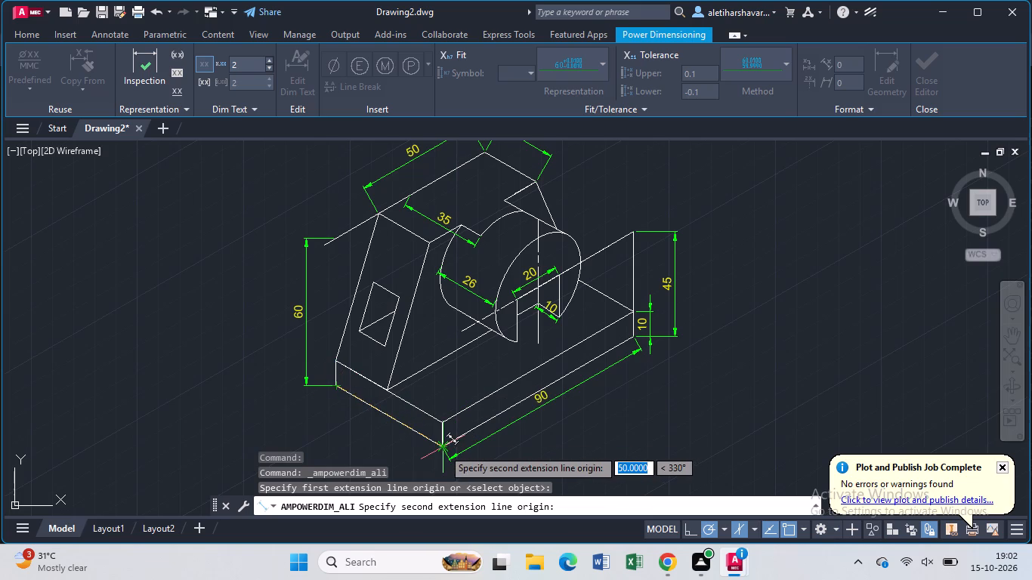
scroll(440, 448, up, 2)
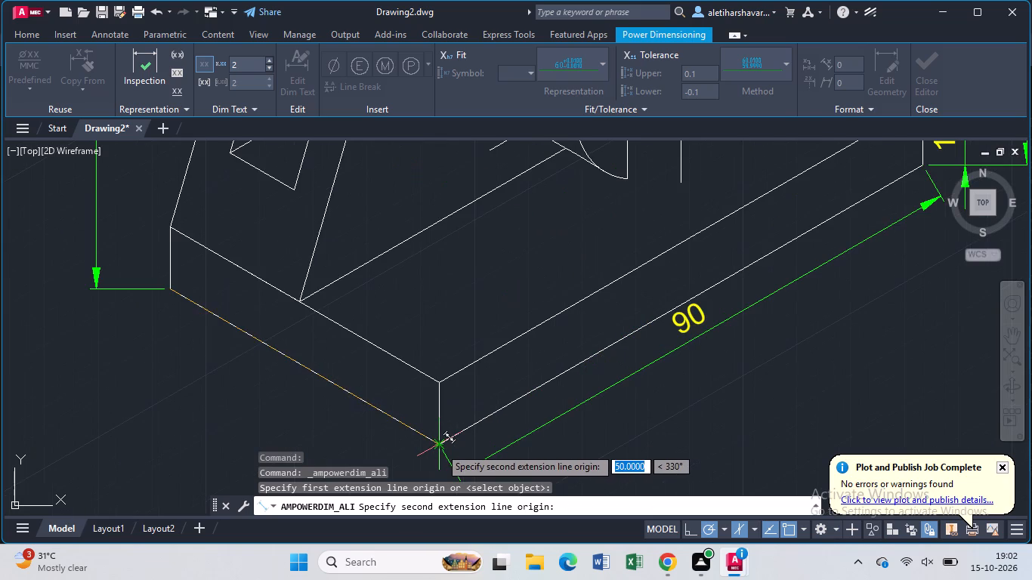
click(440, 447)
click(401, 463)
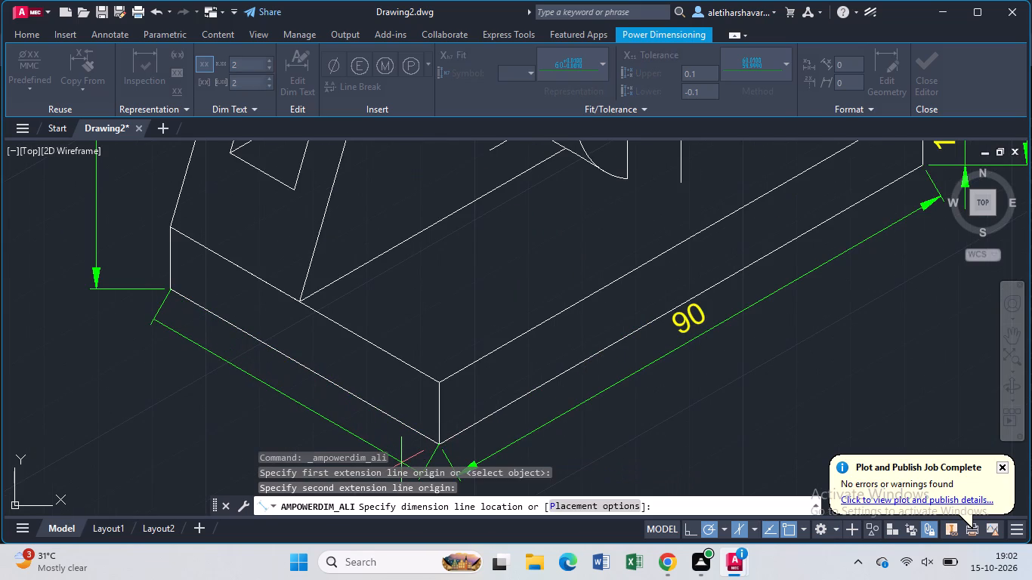
key(Return)
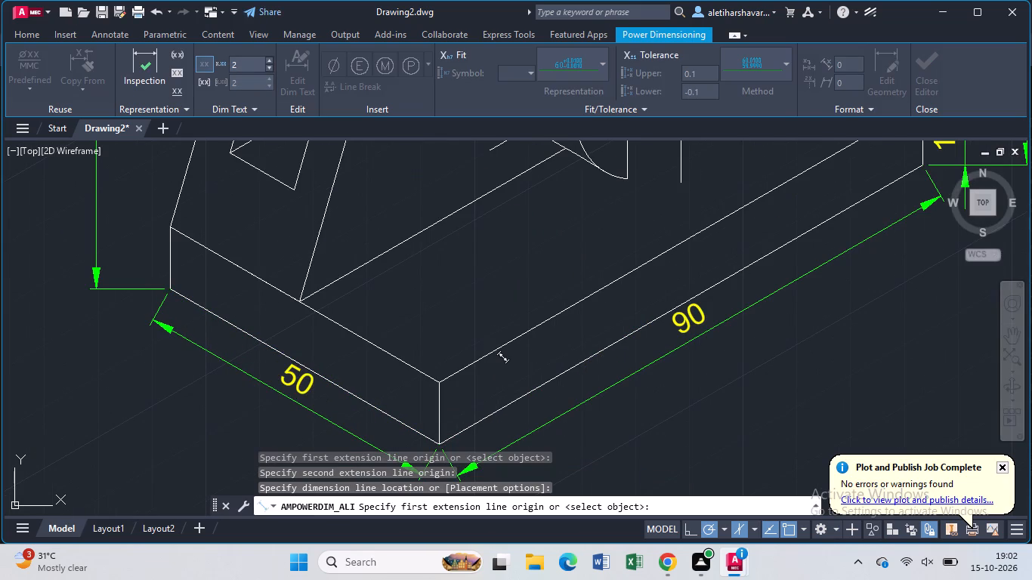
scroll(499, 363, down, 2)
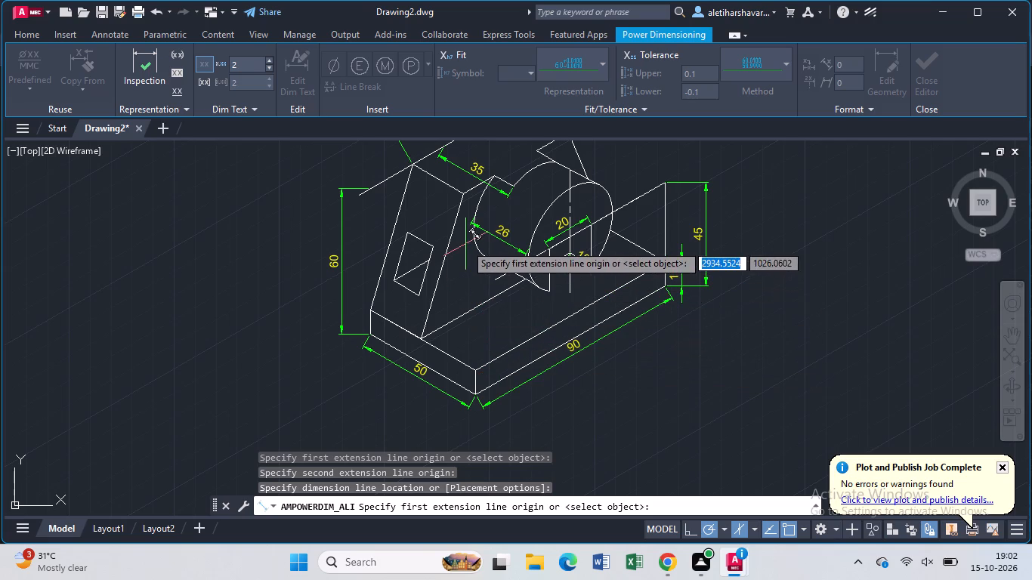
middle_drag(465, 244, 487, 360)
scroll(489, 365, down, 1)
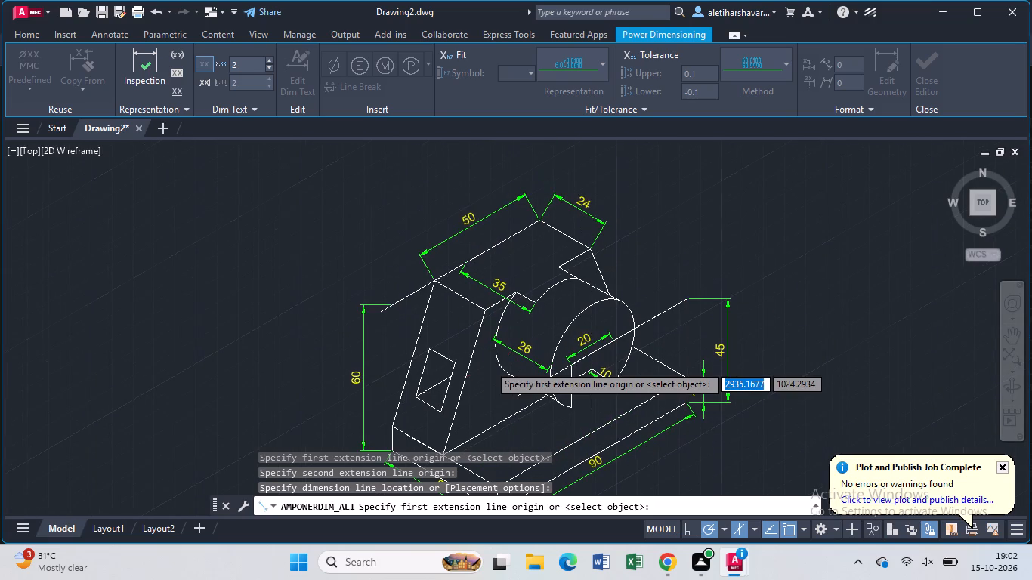
scroll(489, 365, up, 2)
middle_drag(465, 386, 475, 233)
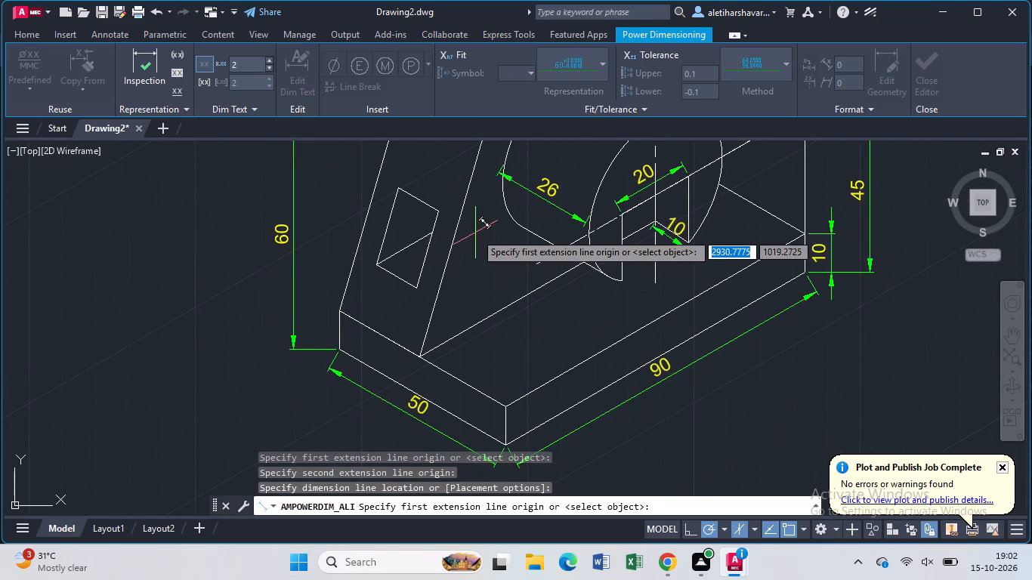
key(Escape)
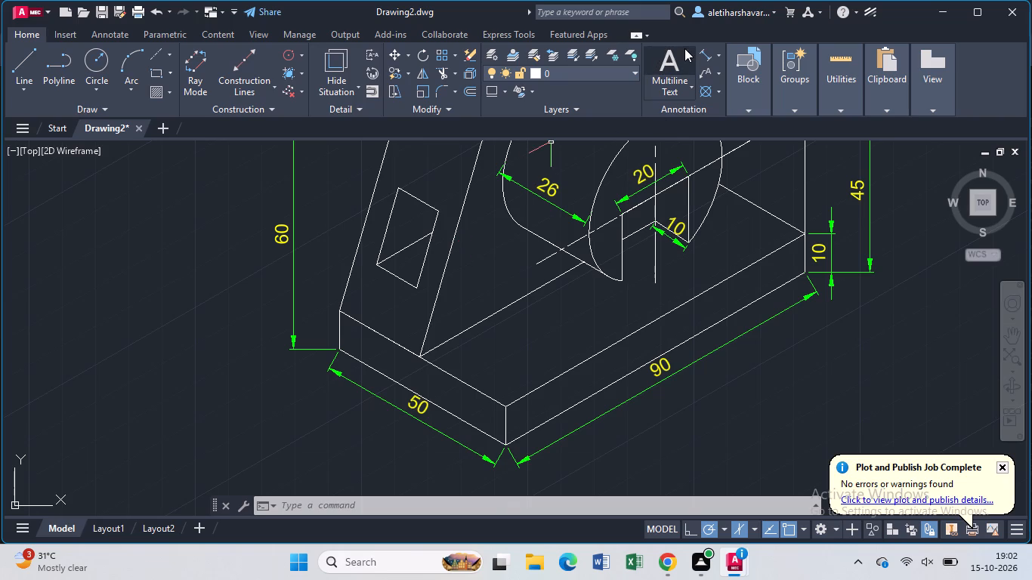
Add a 6 aligned dimension from the lowest corner of the sloped face's rectangular opening to the face's nearby slanted edge, along the isometric axis.
click(703, 54)
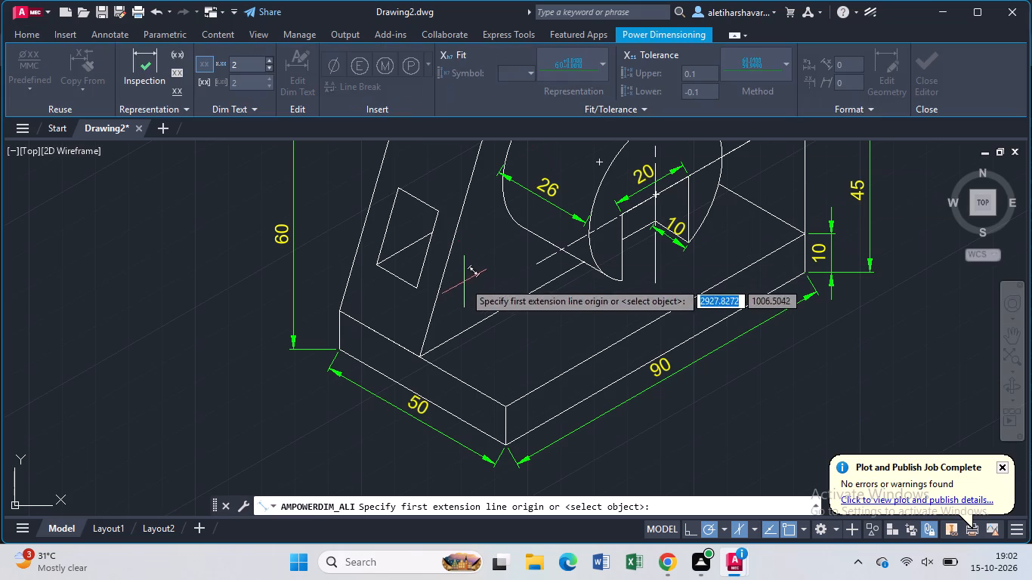
click(418, 287)
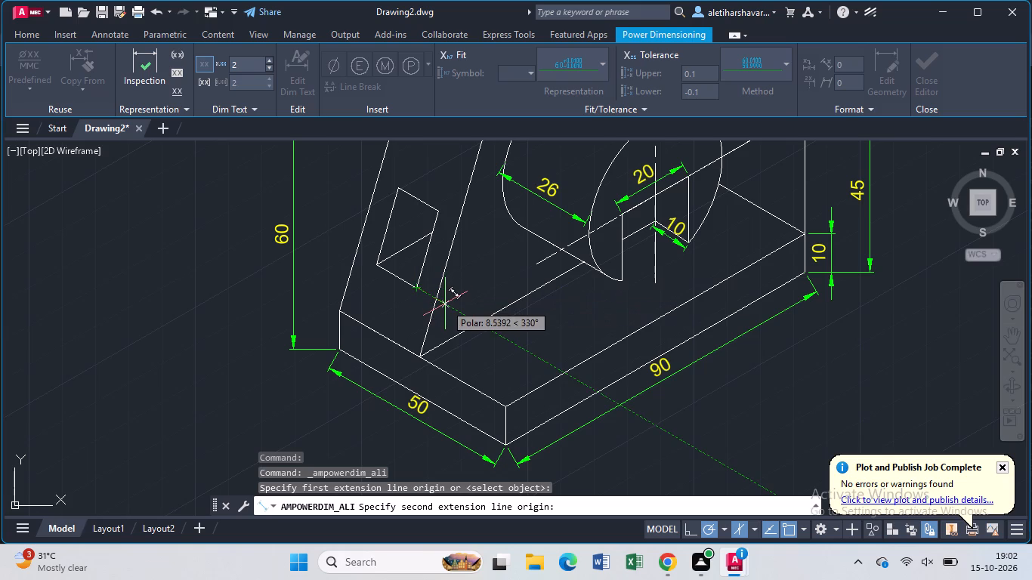
click(435, 301)
click(422, 307)
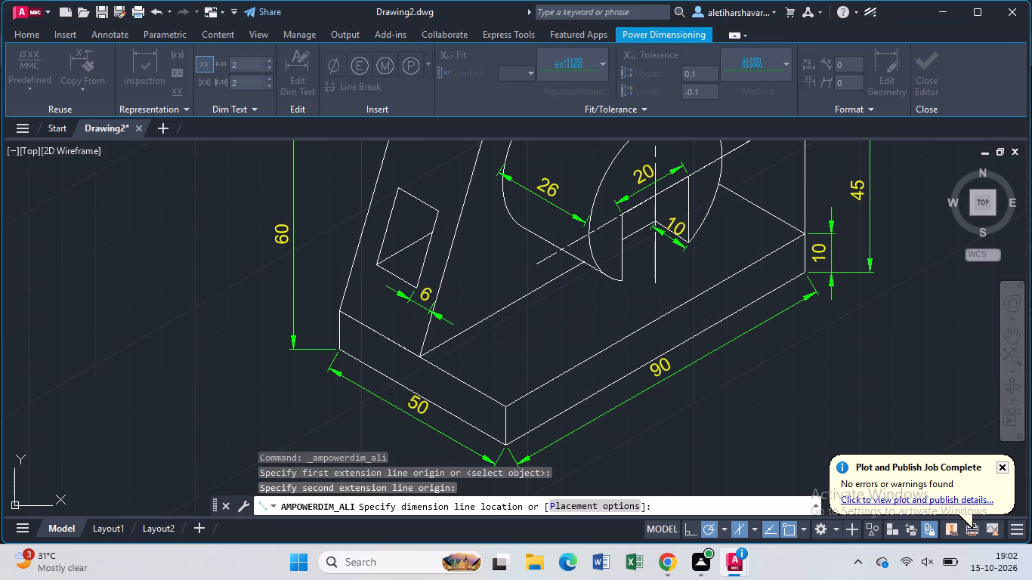
key(Return)
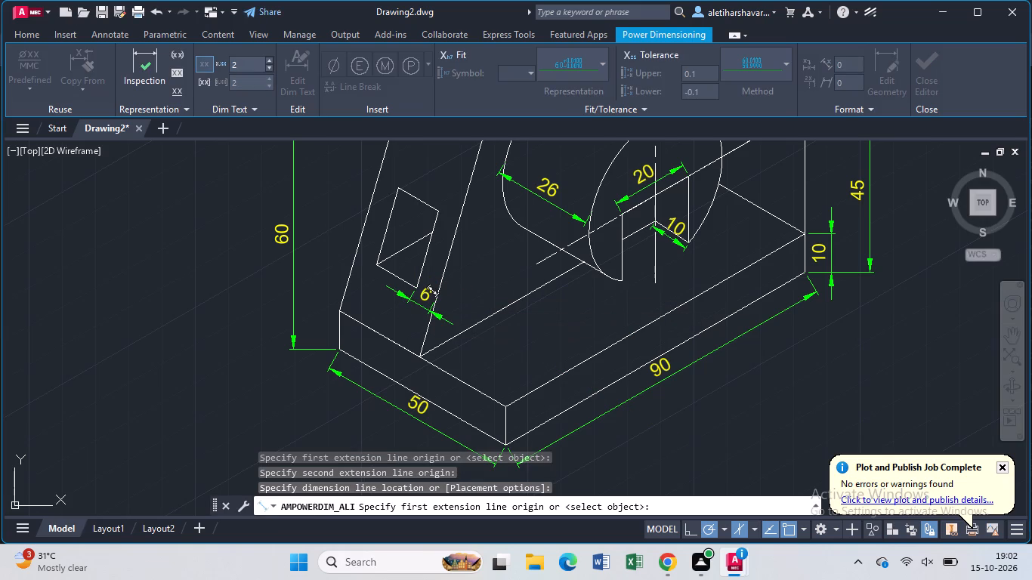
Add a 12 aligned dimension to the rectangular opening's lower edge, in line with the 6 dimension, accepting the Replace placement for the overdrawn dimension.
click(375, 268)
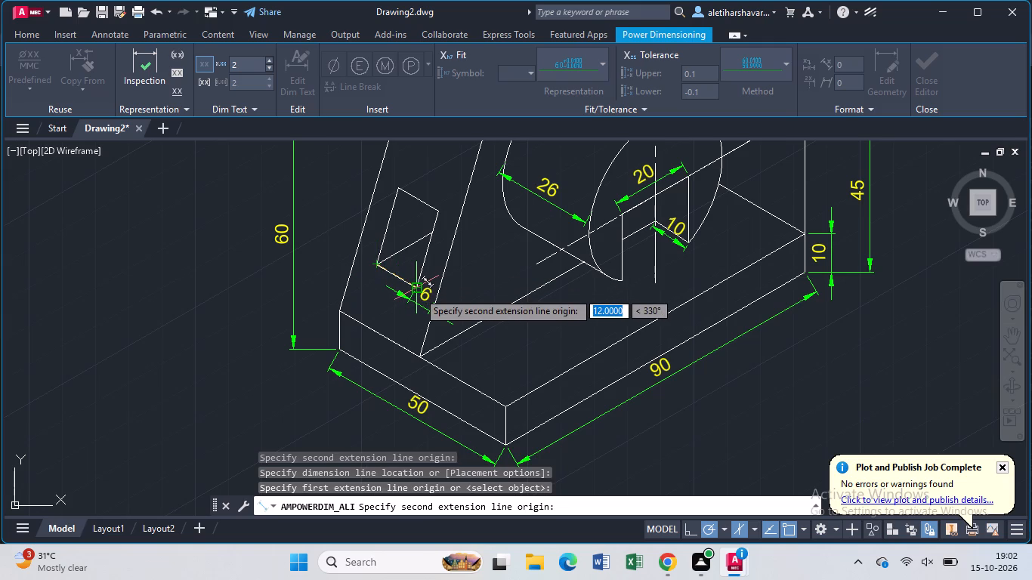
click(418, 292)
click(413, 301)
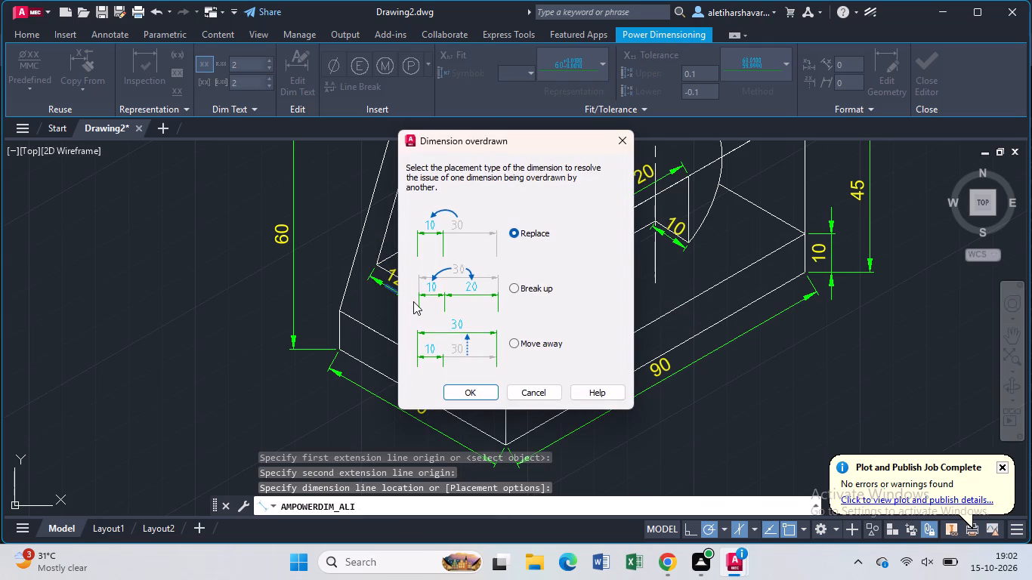
click(476, 294)
click(469, 392)
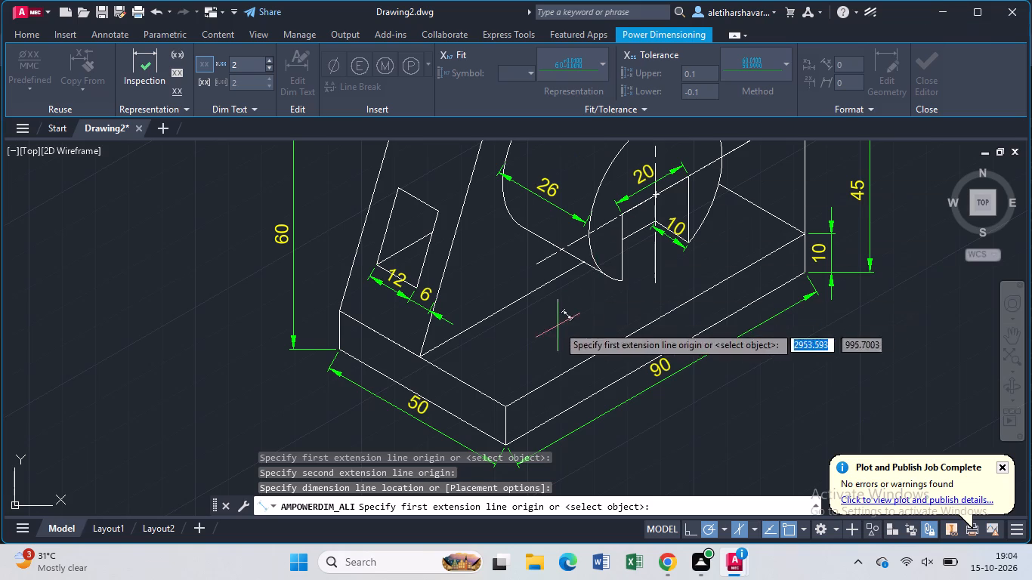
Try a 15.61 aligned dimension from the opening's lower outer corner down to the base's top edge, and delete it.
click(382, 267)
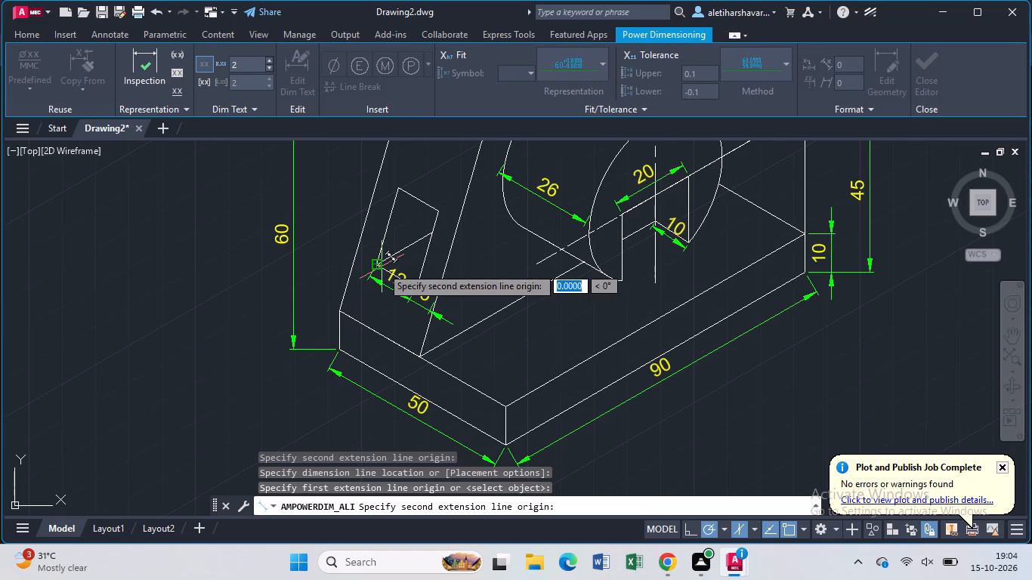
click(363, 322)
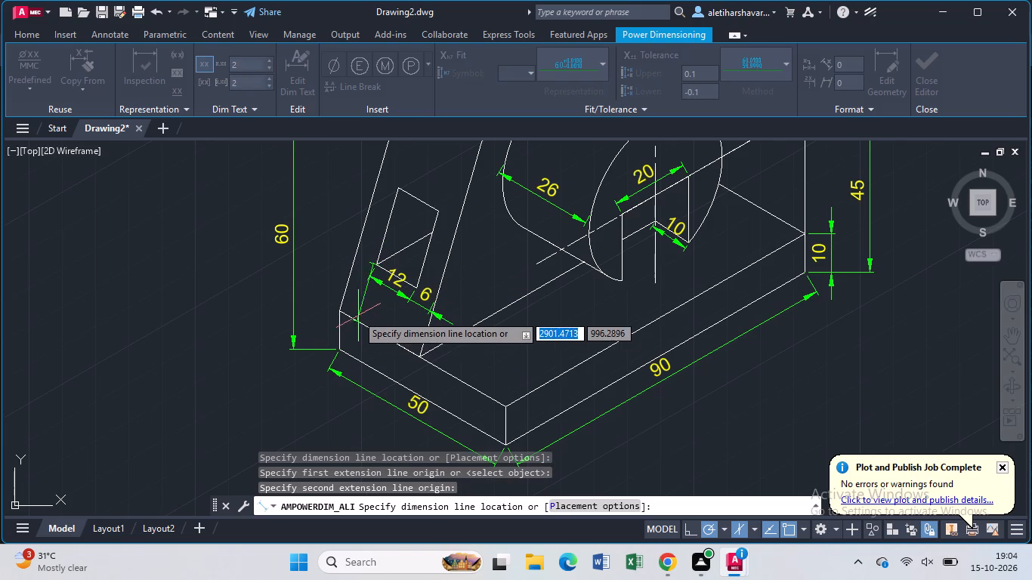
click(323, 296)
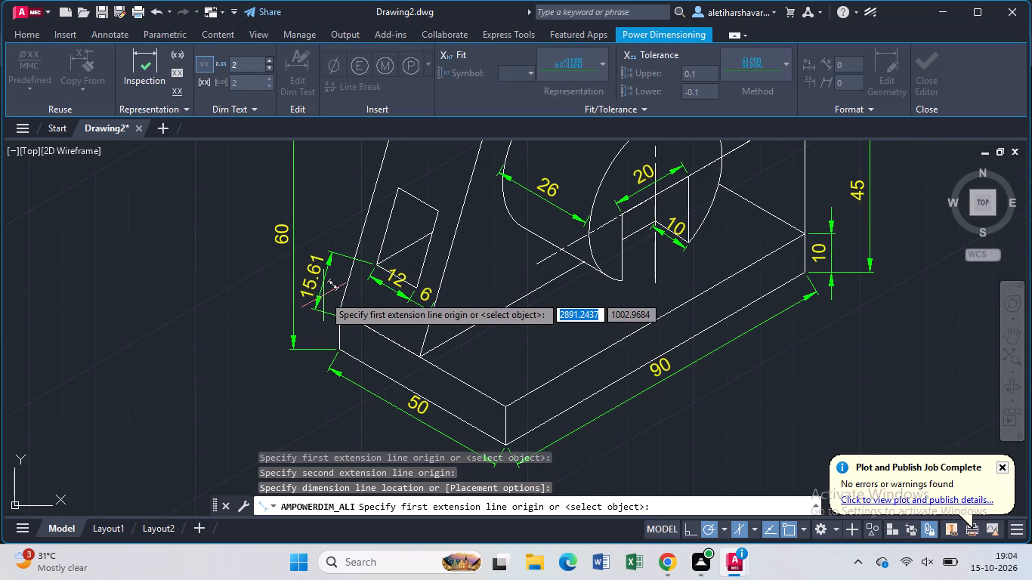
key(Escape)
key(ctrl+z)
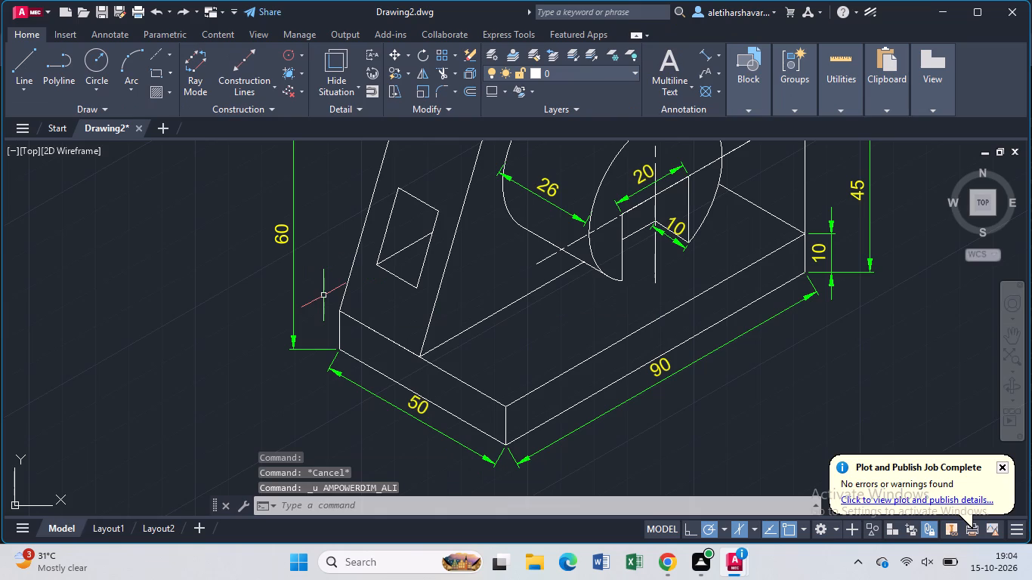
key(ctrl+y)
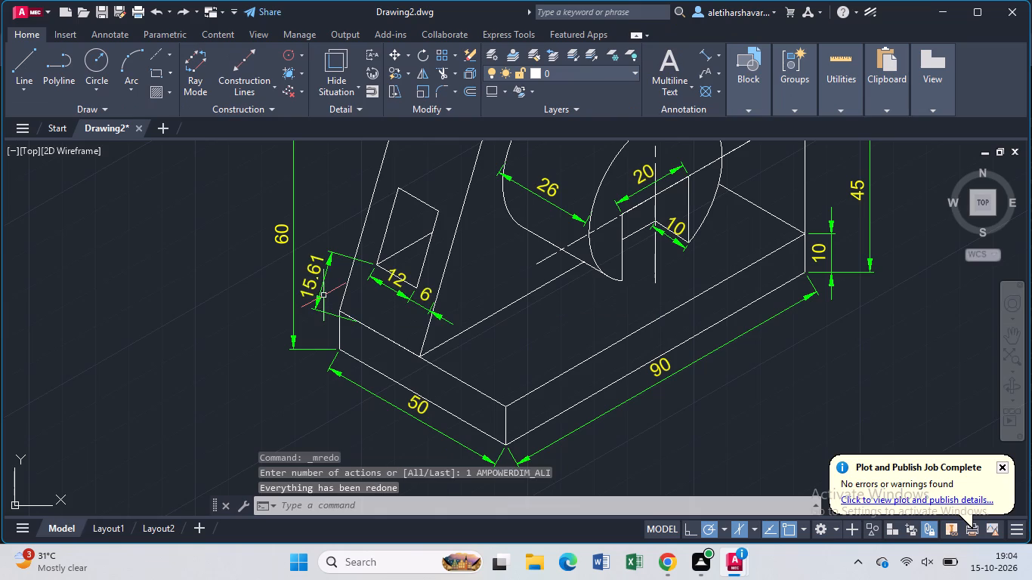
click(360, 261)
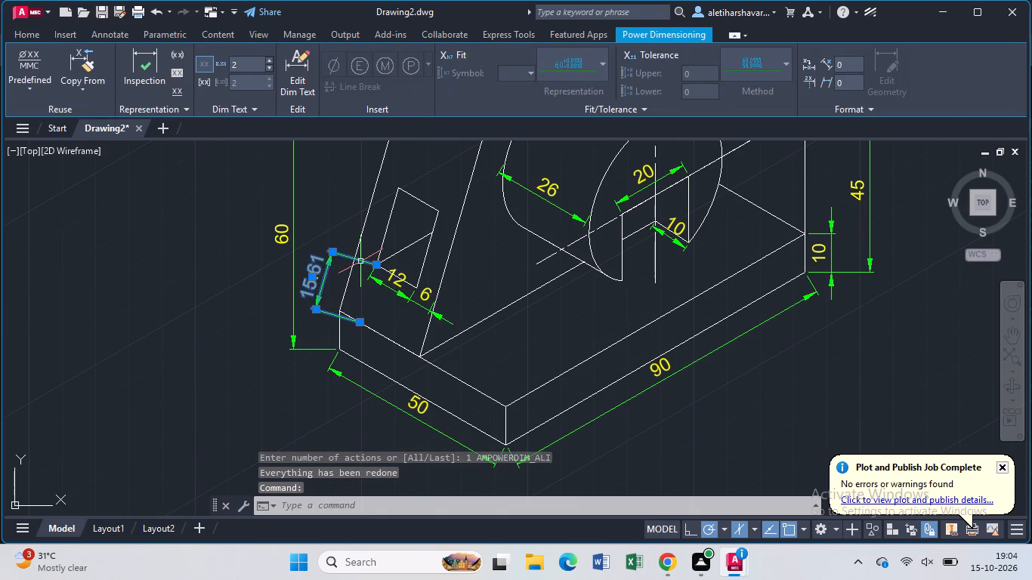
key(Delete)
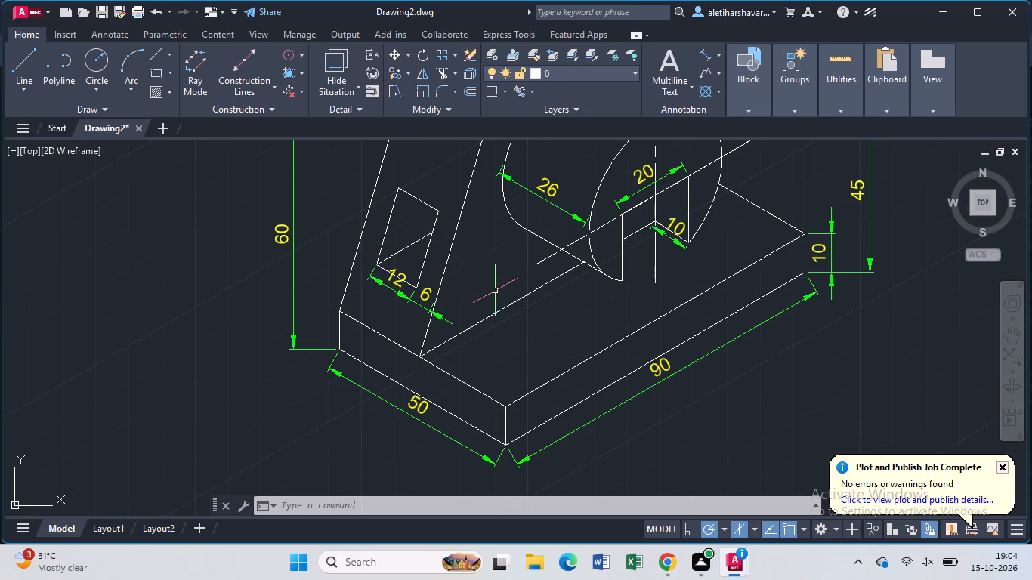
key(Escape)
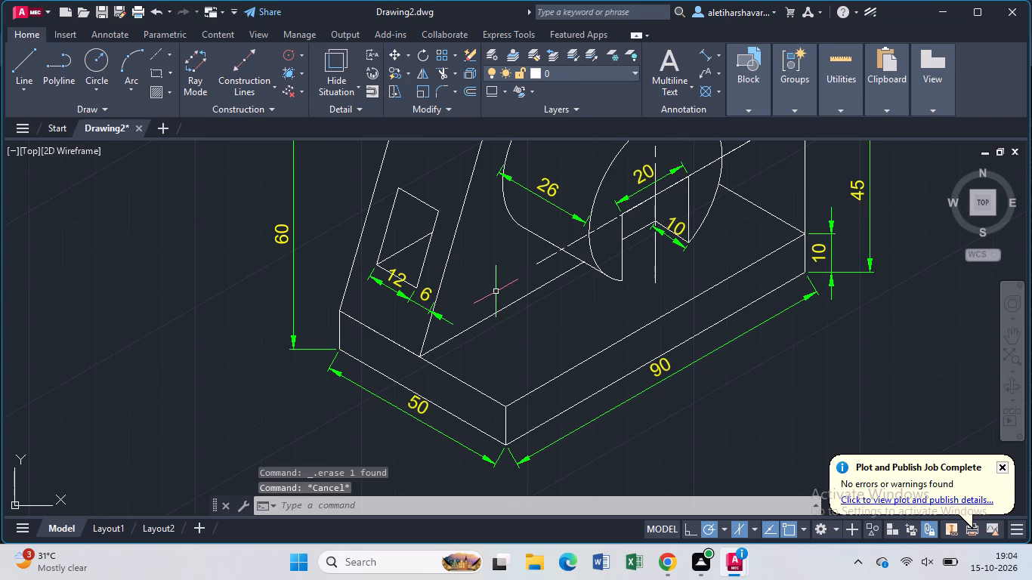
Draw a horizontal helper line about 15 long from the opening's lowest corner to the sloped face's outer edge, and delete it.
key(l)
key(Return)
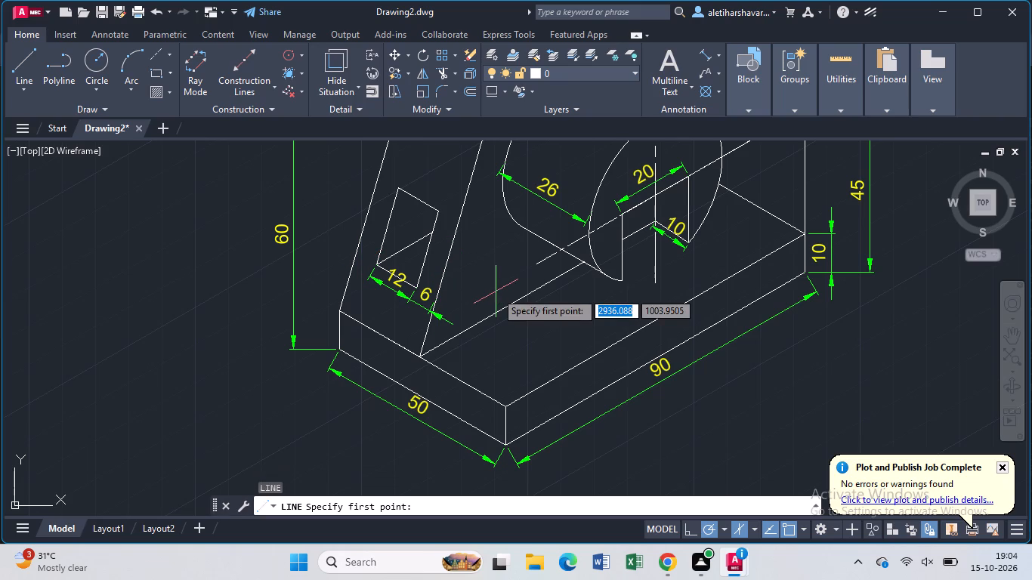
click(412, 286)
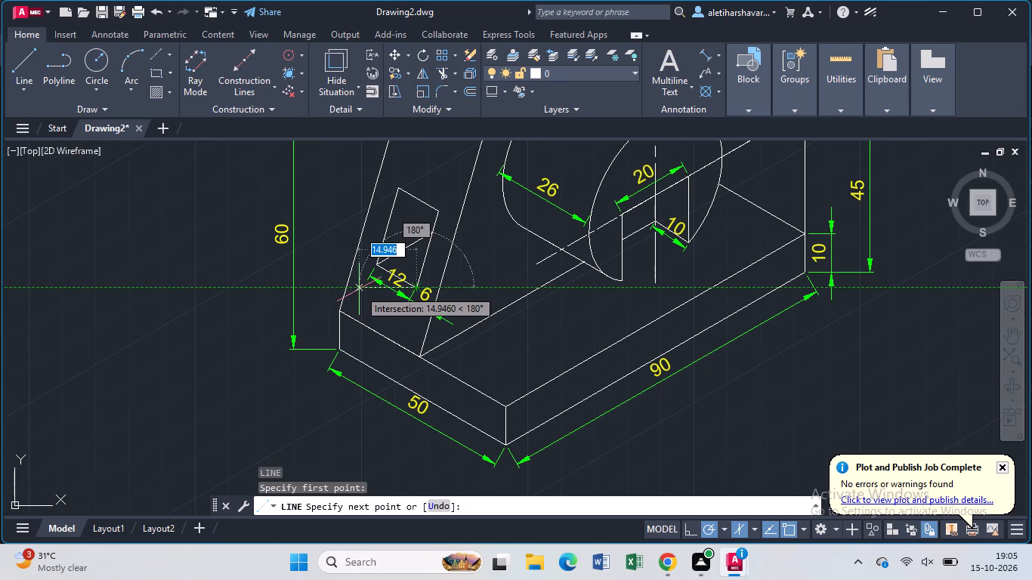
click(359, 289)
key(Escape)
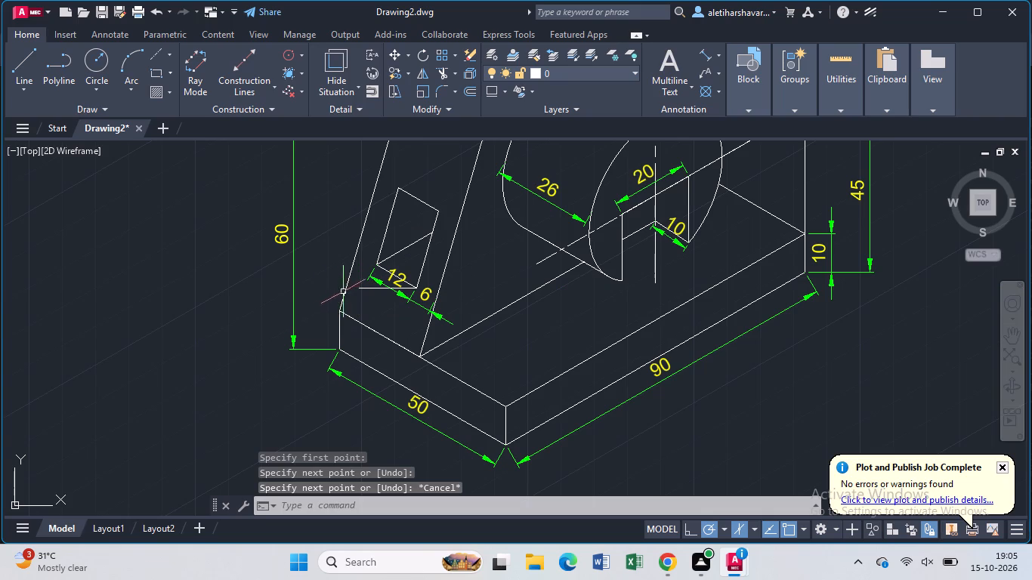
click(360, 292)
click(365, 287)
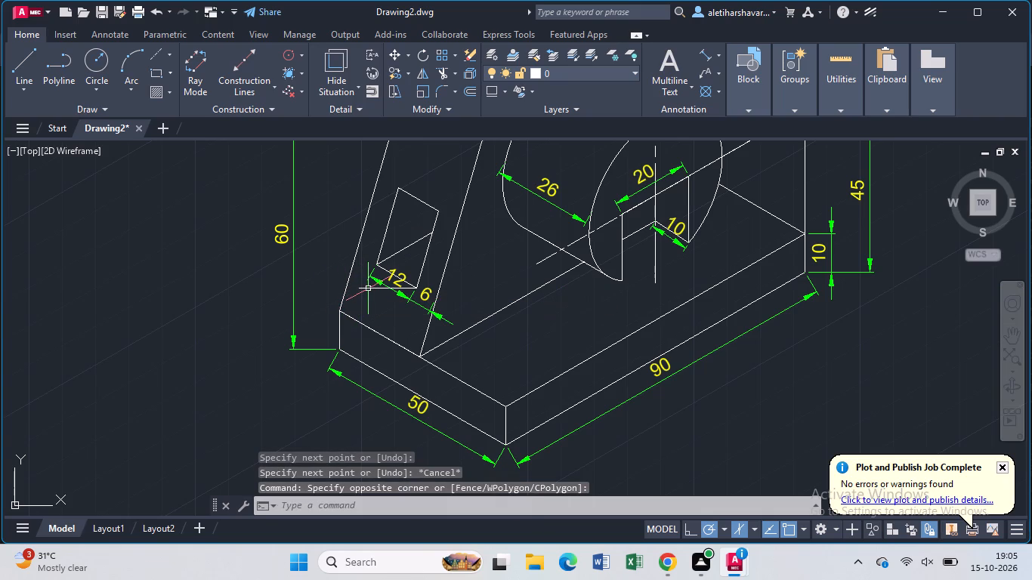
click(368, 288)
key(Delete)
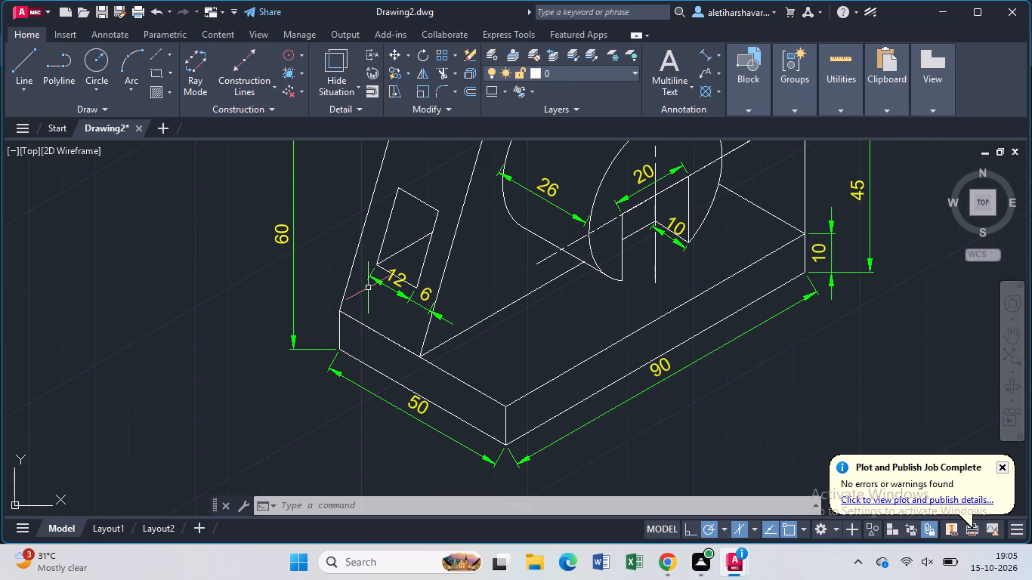
Add a vertical aligned dimension from the rectangular opening's lower outer corner to the base's top edge, overriding its text with 15.
scroll(368, 288, up, 2)
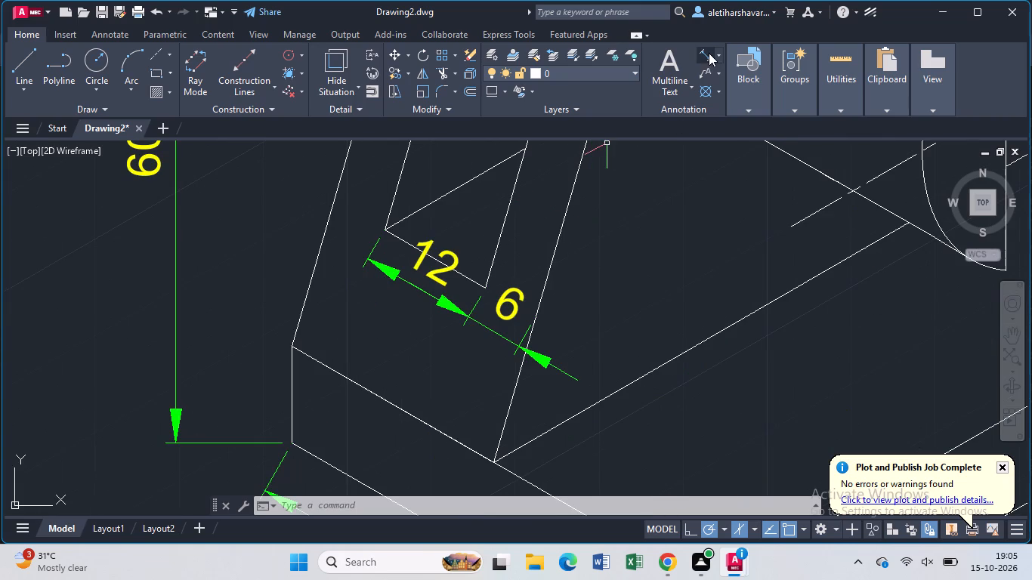
click(709, 53)
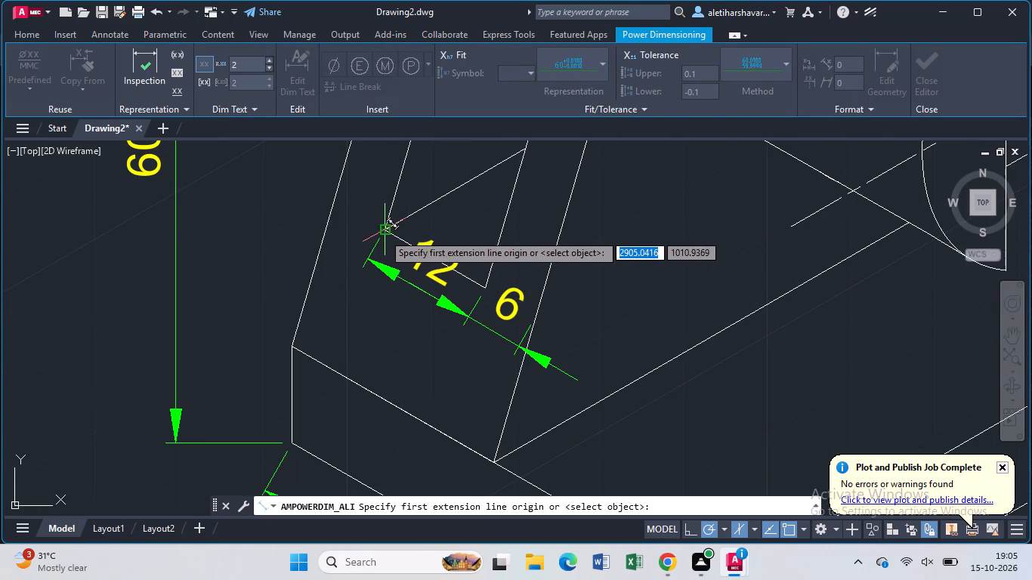
click(383, 233)
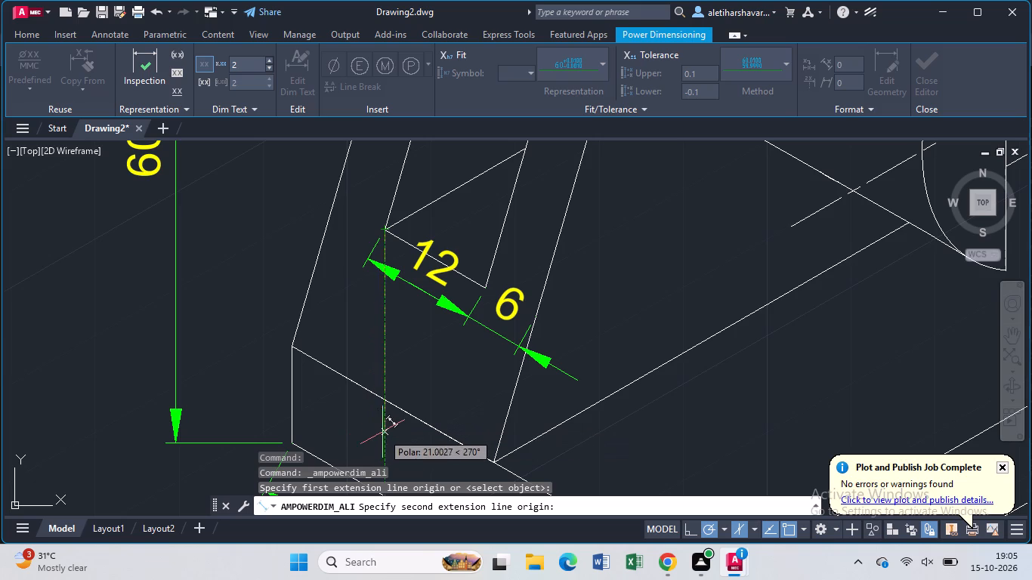
click(386, 400)
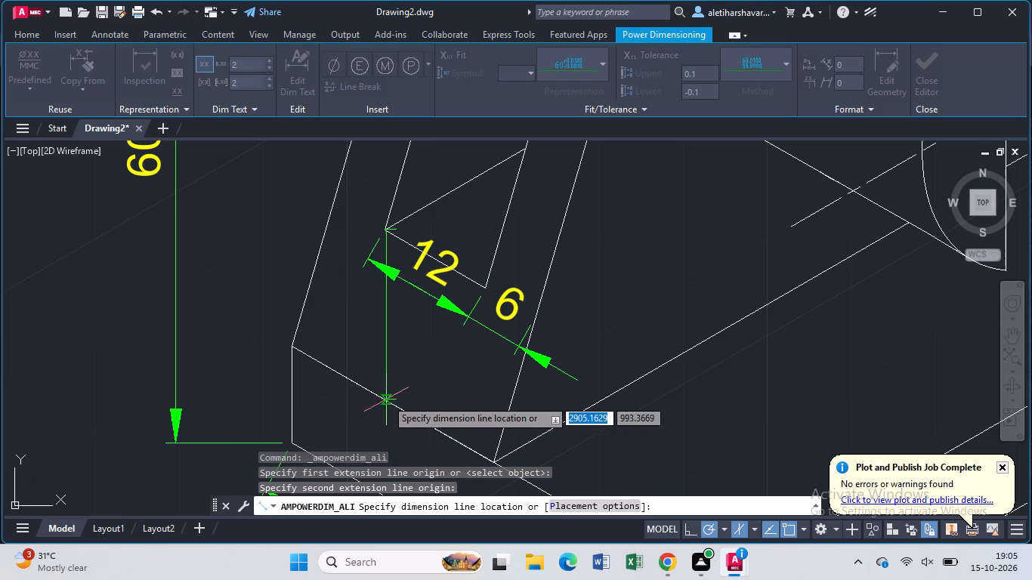
click(359, 387)
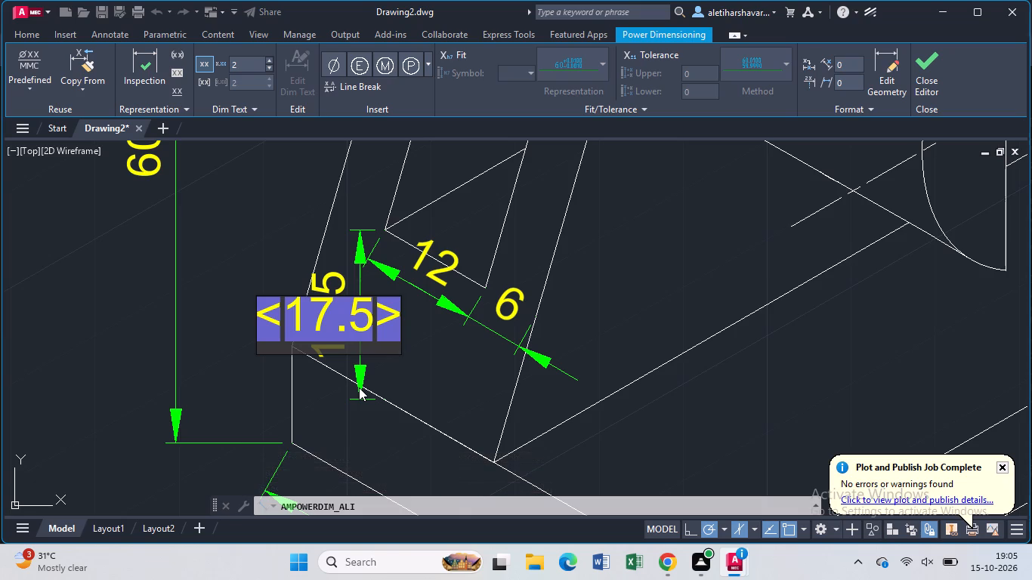
key(BackSpace)
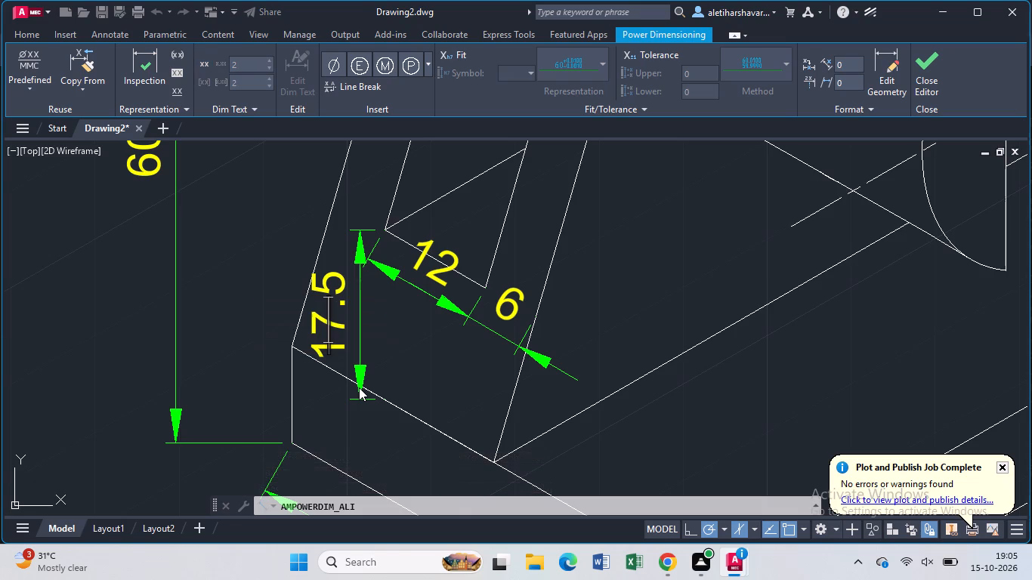
key(1)
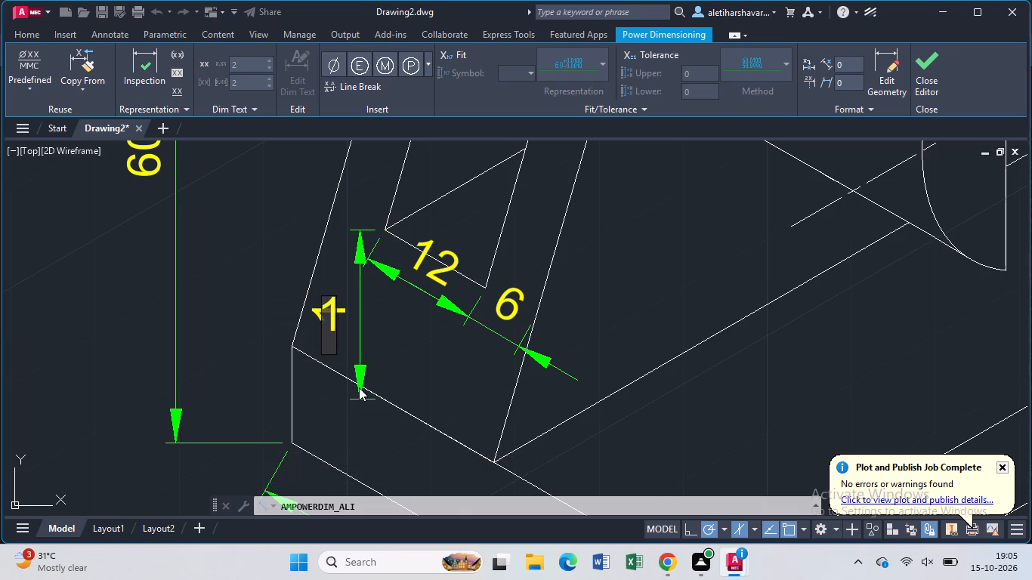
key(5)
key(Return)
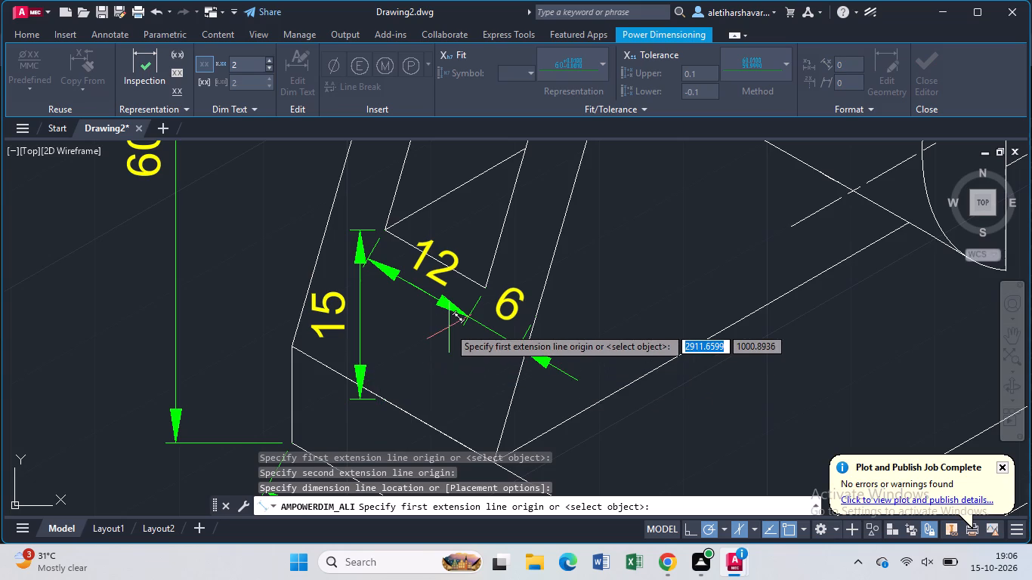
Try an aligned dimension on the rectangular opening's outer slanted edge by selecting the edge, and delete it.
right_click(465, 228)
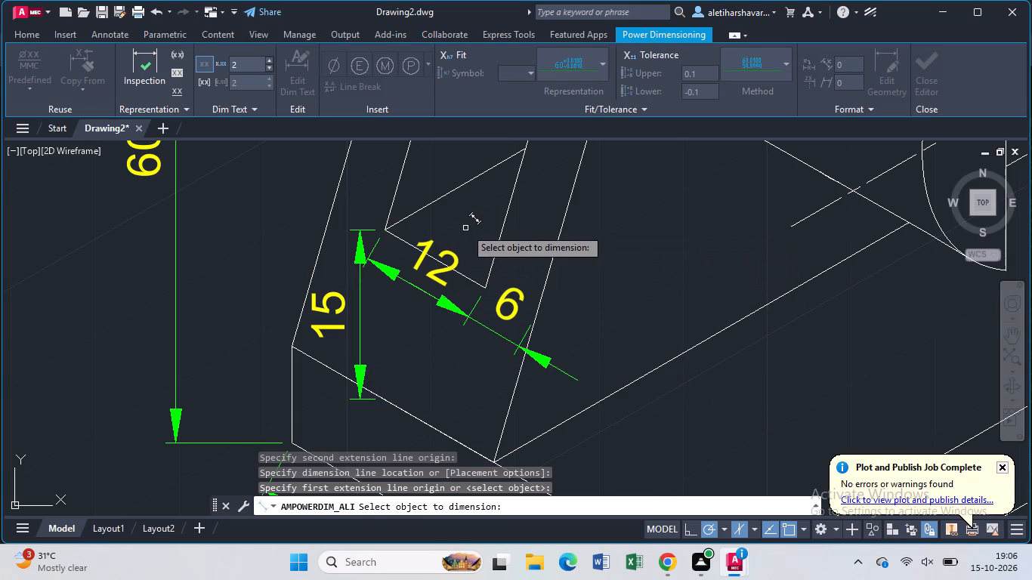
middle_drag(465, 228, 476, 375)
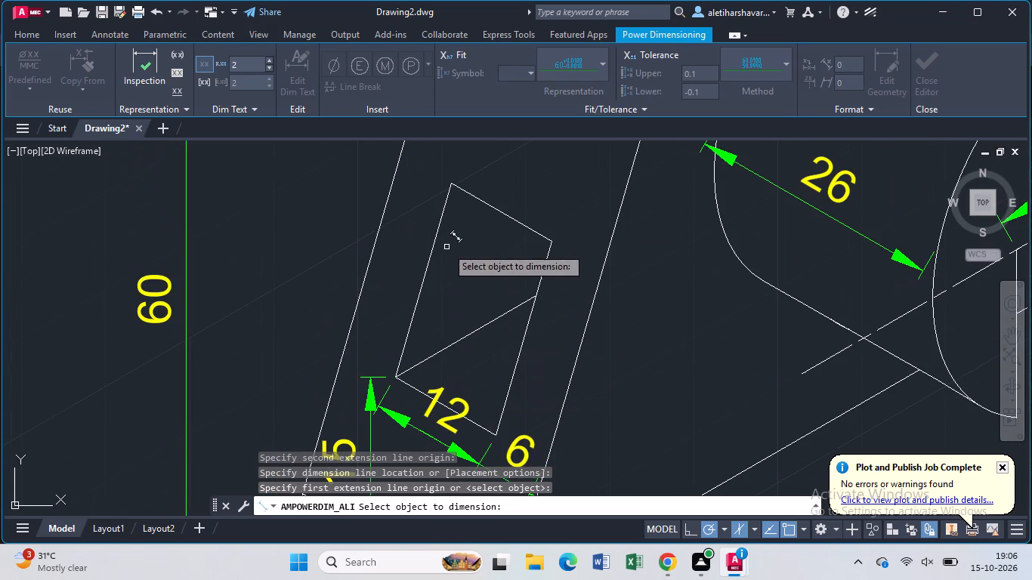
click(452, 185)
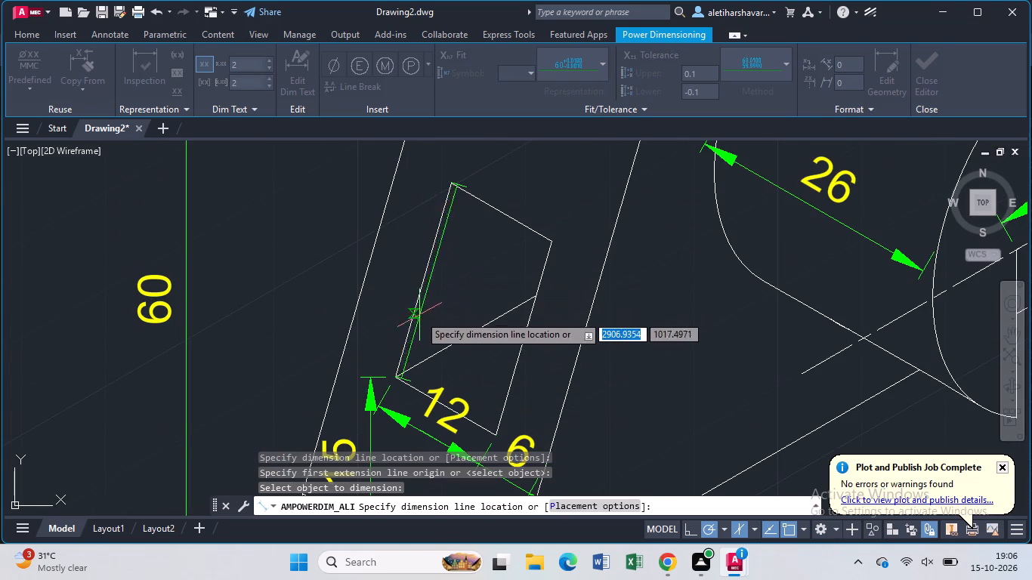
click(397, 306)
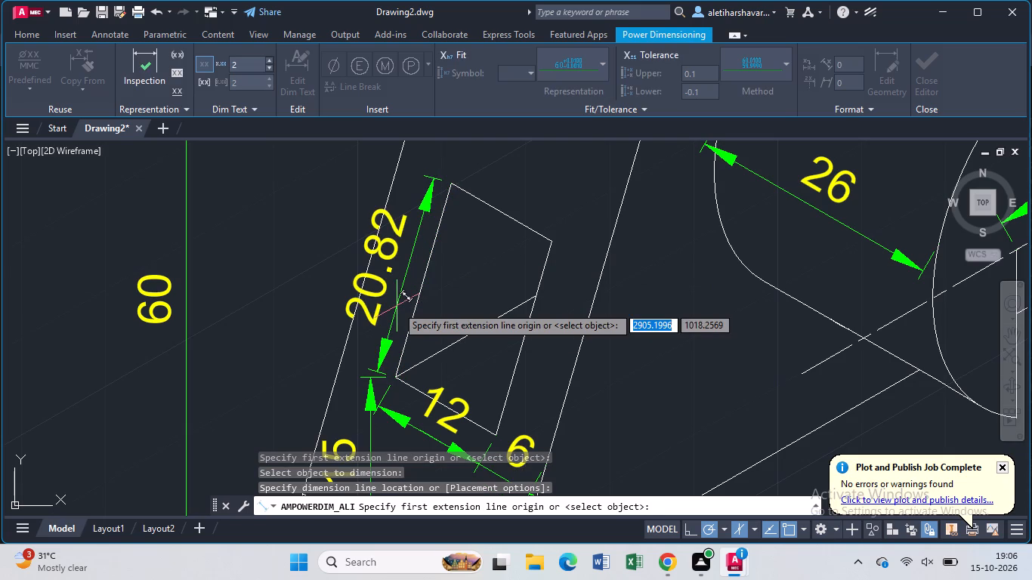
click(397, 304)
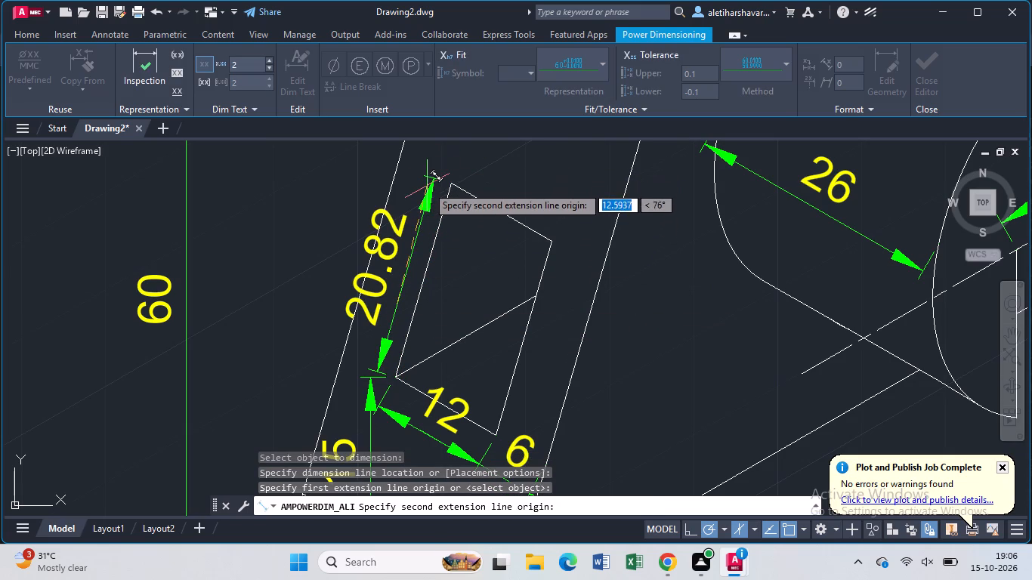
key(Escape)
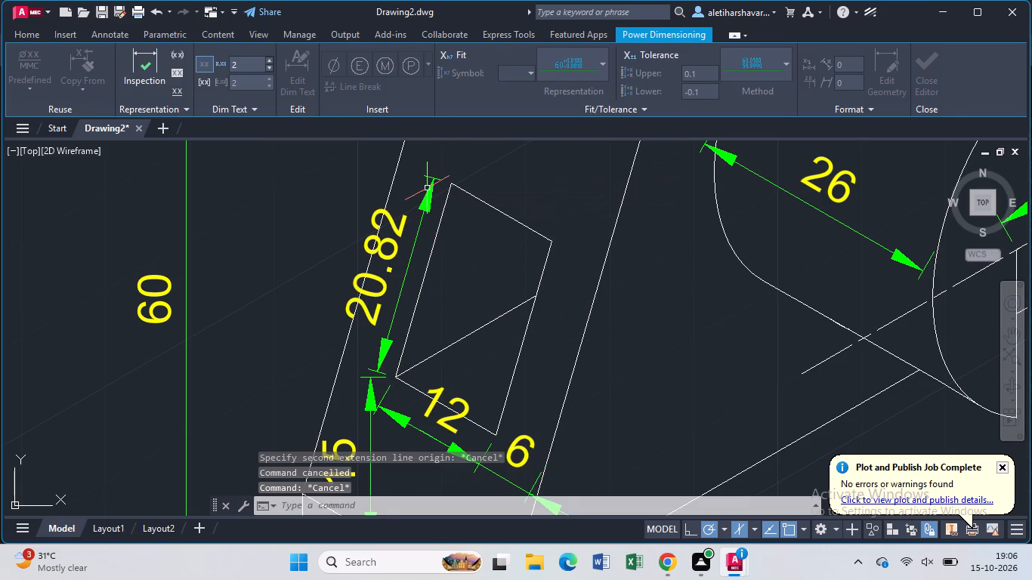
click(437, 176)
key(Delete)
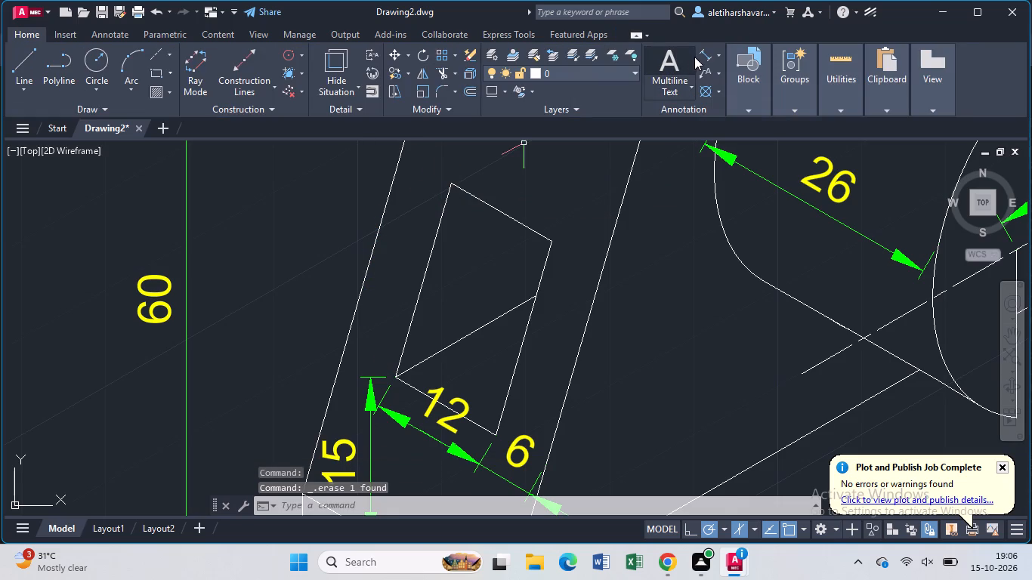
Add an aligned dimension between the ends of the rectangular opening's outer slanted edge, overriding its text with 20.
click(706, 54)
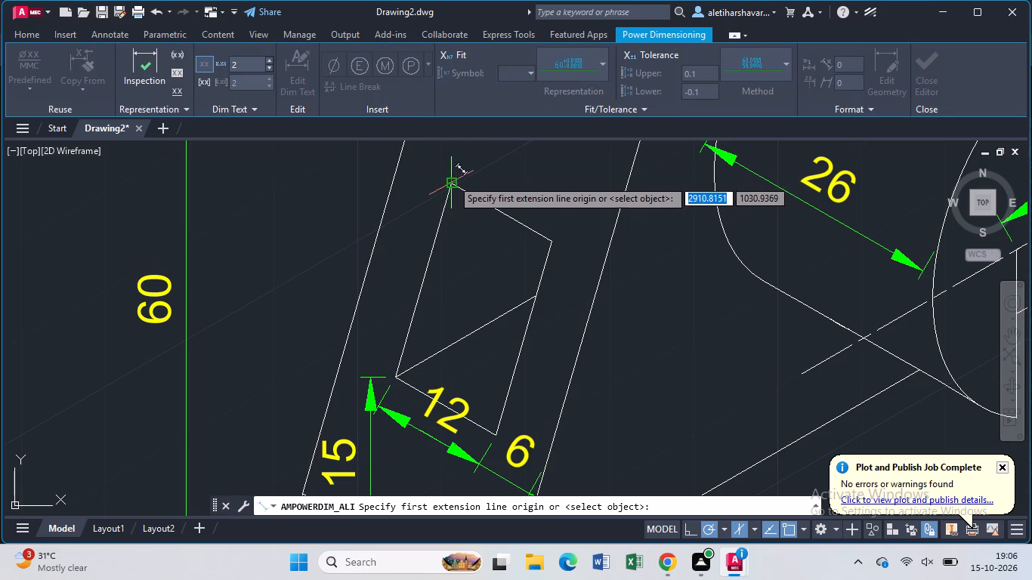
click(452, 179)
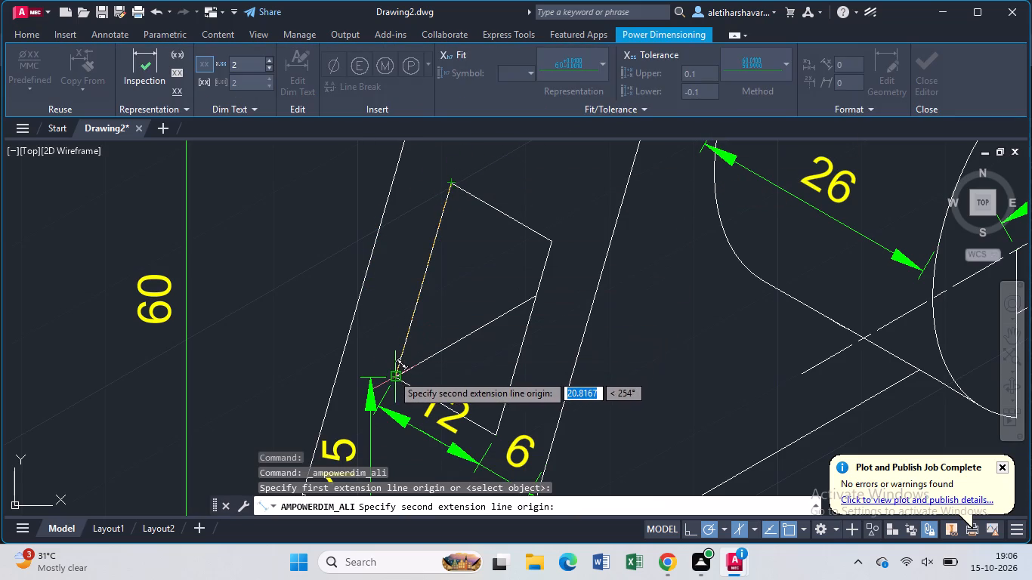
click(392, 374)
click(375, 353)
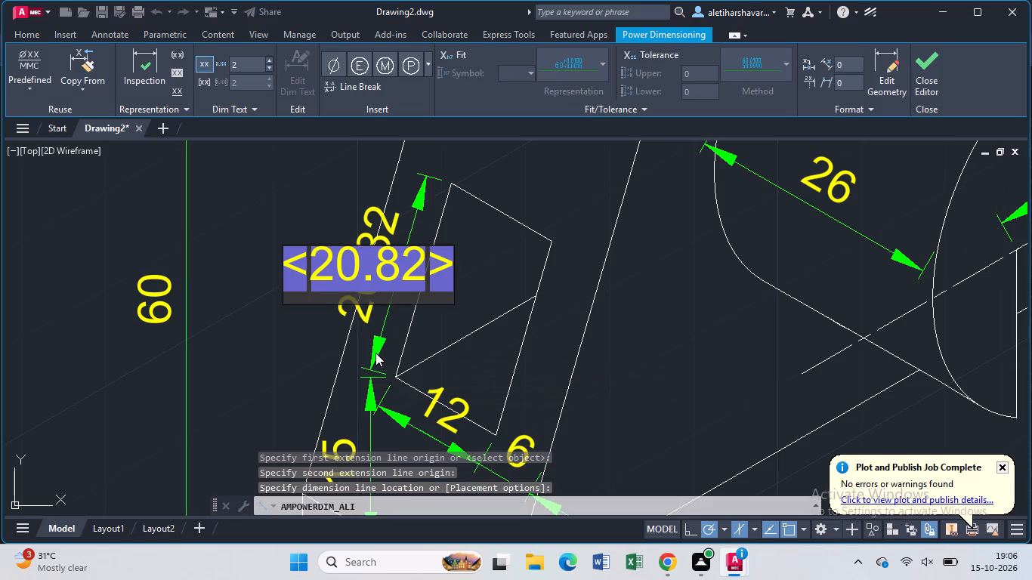
key(BackSpace)
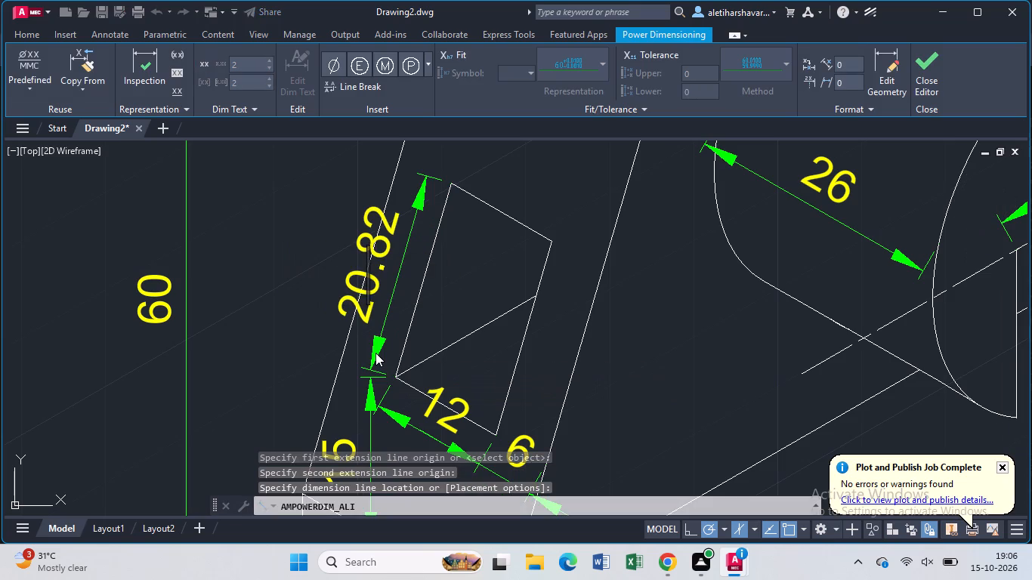
key(2)
key(0)
key(Return)
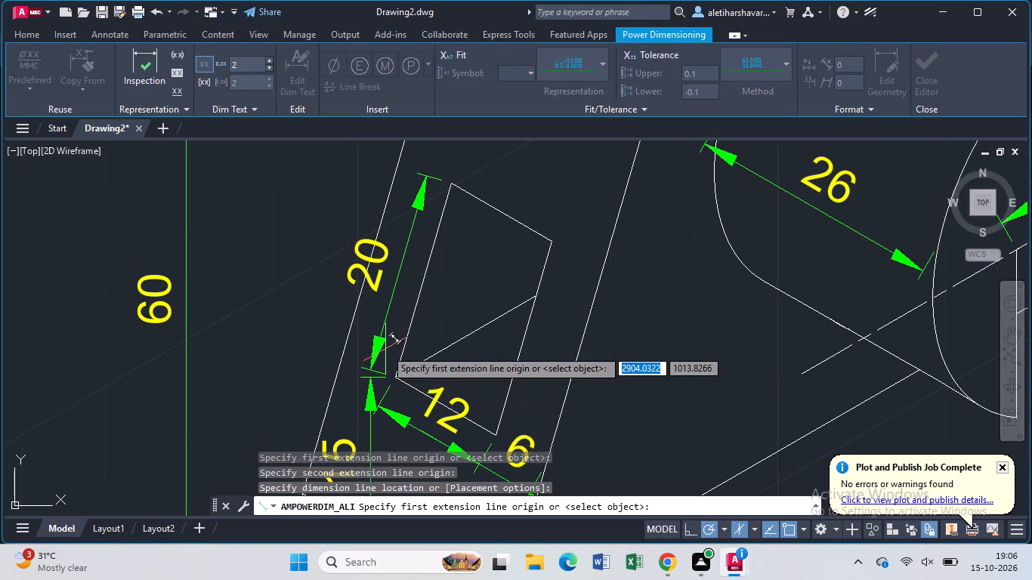
Examine the whole dimensioned bracket for missing dimensions and edges, and leave the aligned dimension command.
scroll(484, 355, down, 2)
middle_drag(564, 359, 553, 319)
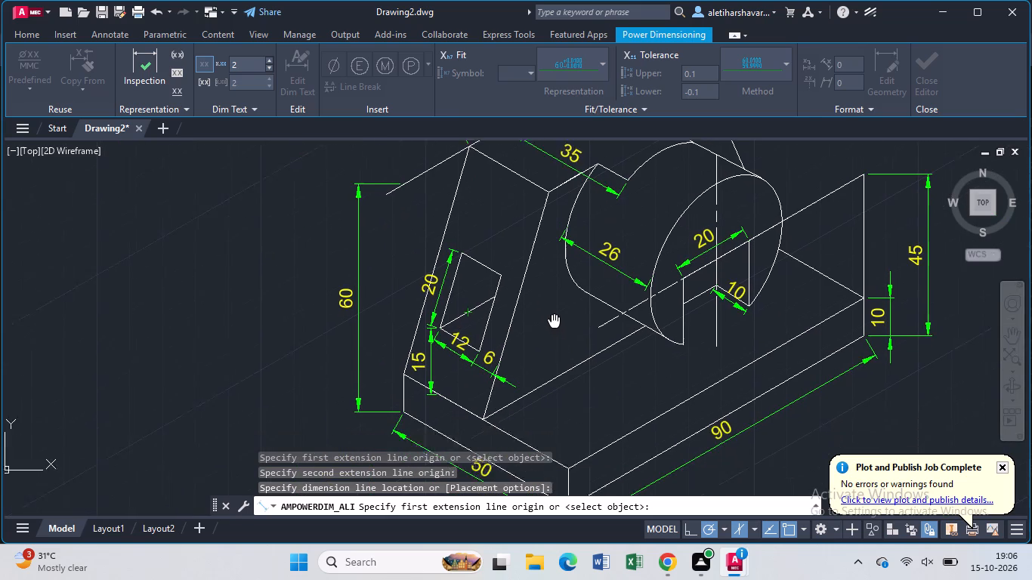
middle_drag(553, 319, 548, 299)
scroll(548, 299, down, 1)
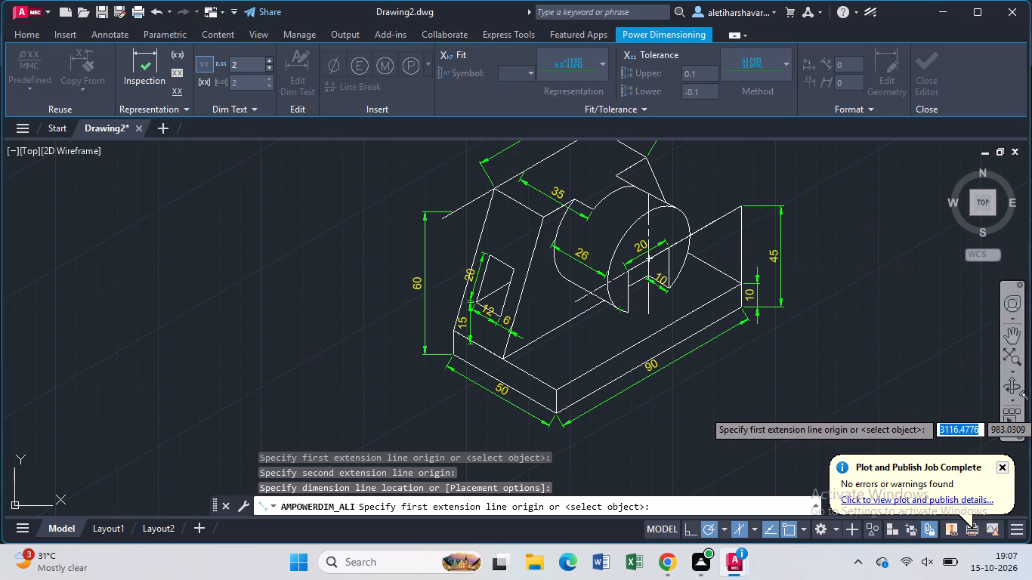
scroll(820, 338, up, 1)
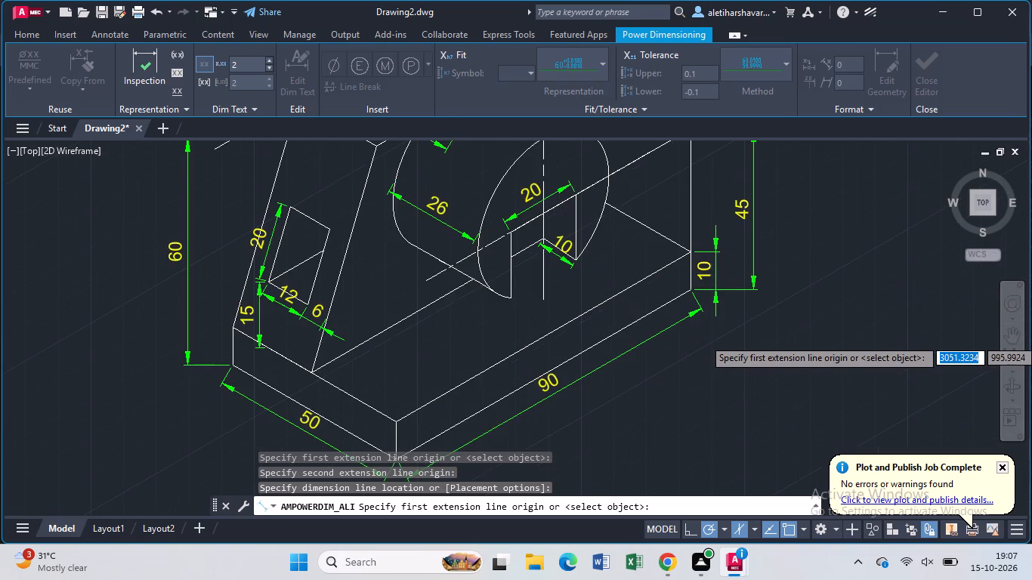
scroll(821, 338, down, 2)
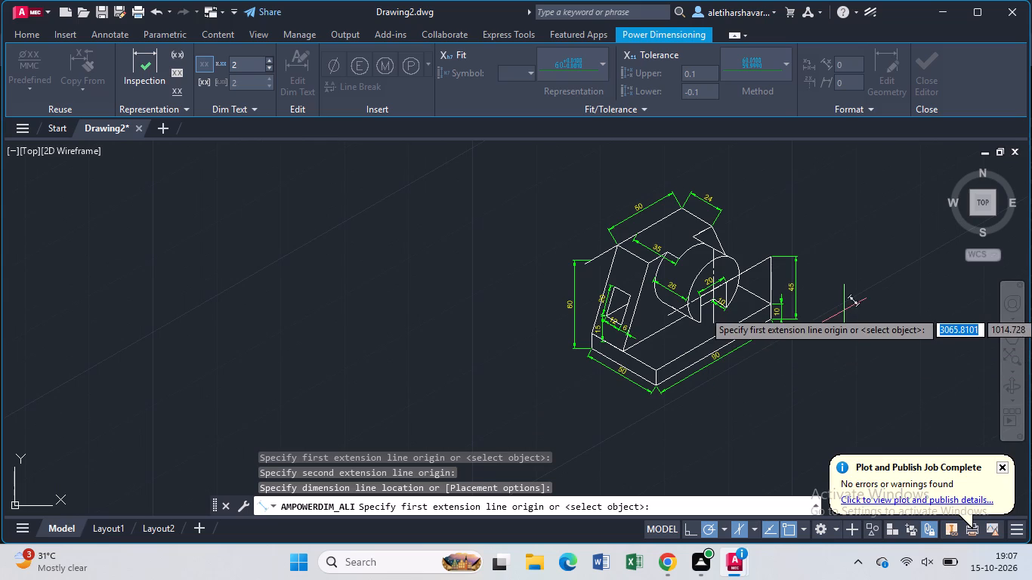
middle_drag(844, 310, 697, 331)
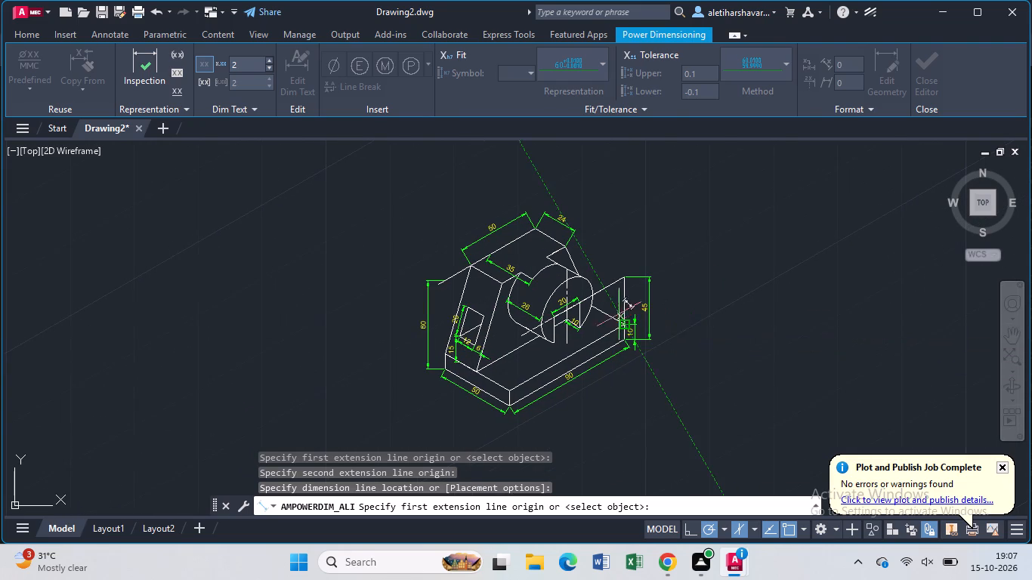
scroll(616, 304, up, 1)
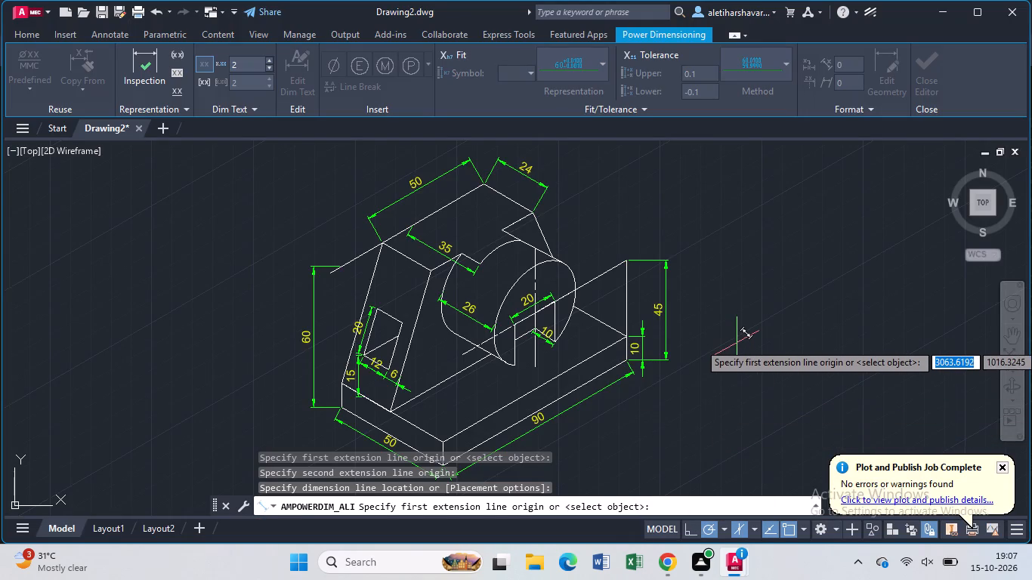
scroll(737, 343, down, 1)
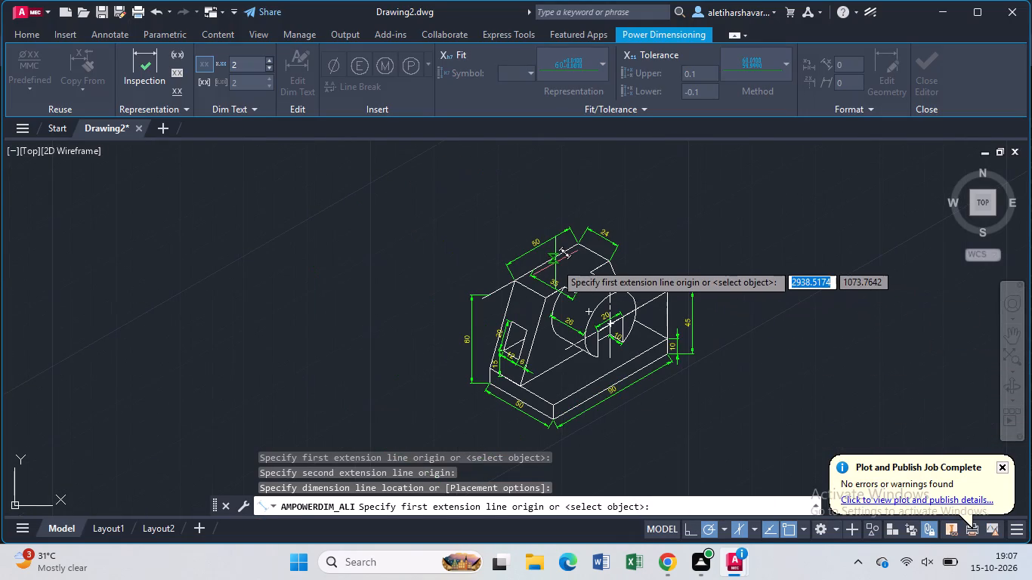
scroll(555, 263, up, 1)
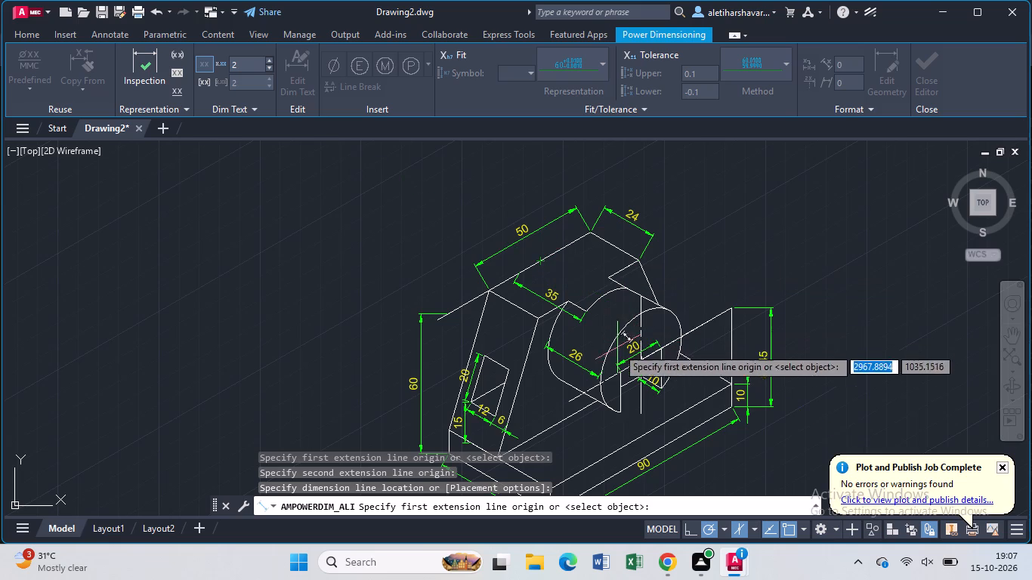
middle_drag(606, 431, 598, 390)
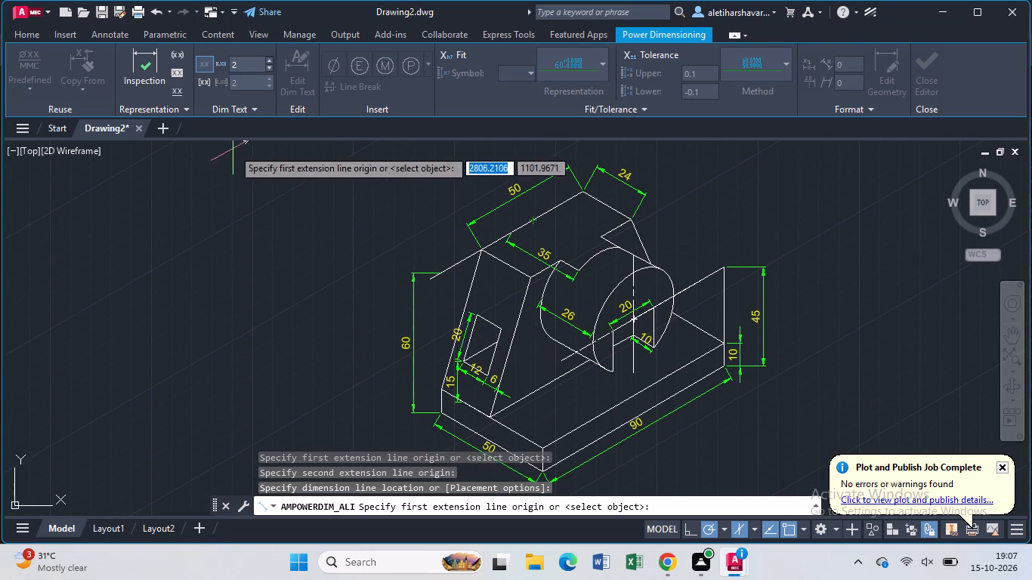
key(Escape)
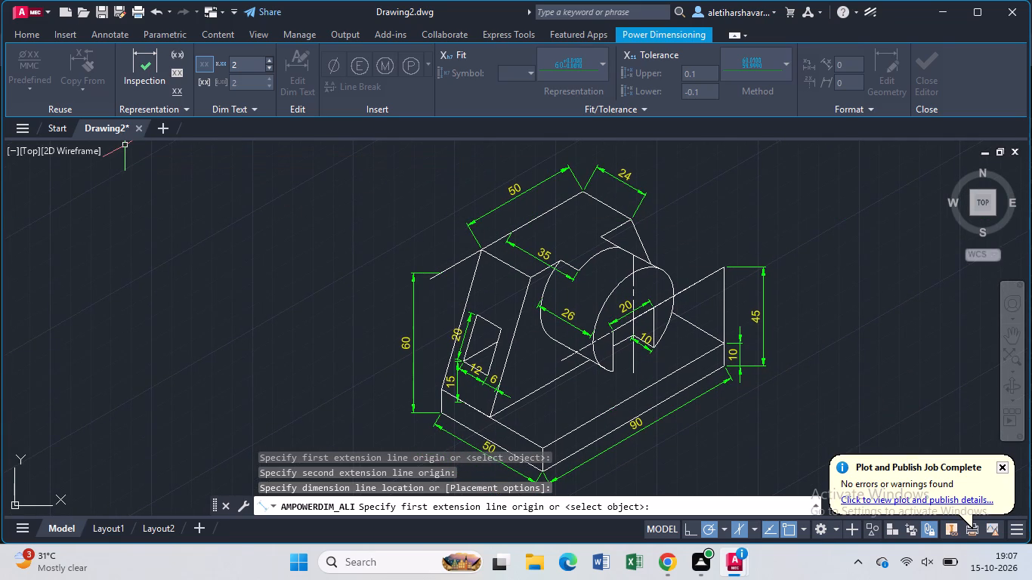
Draw connected lines on the top face from the 50/24 corner to the notch's near corner, the 24 edge's far end and the 50 edge's far end.
key(l)
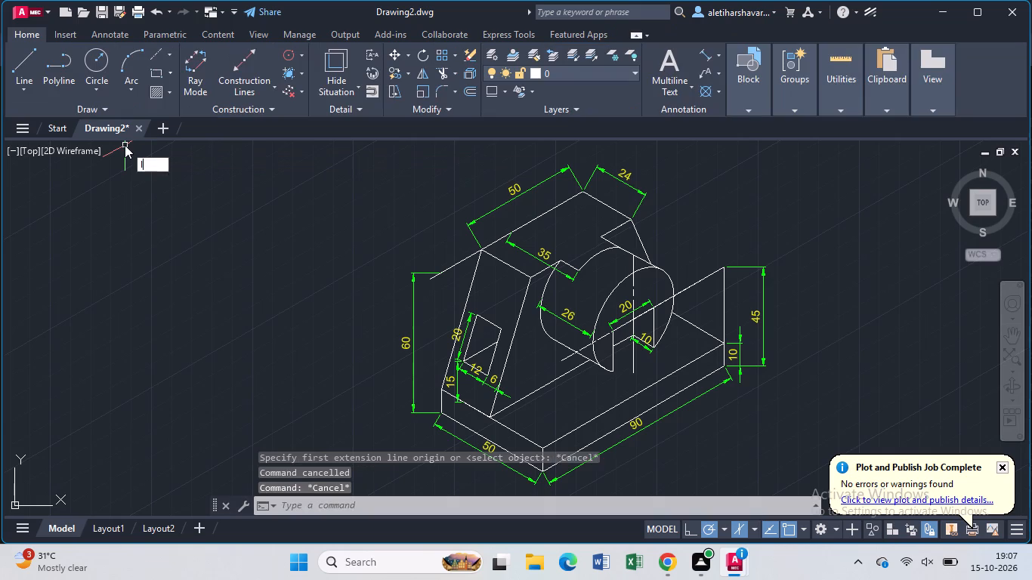
key(Return)
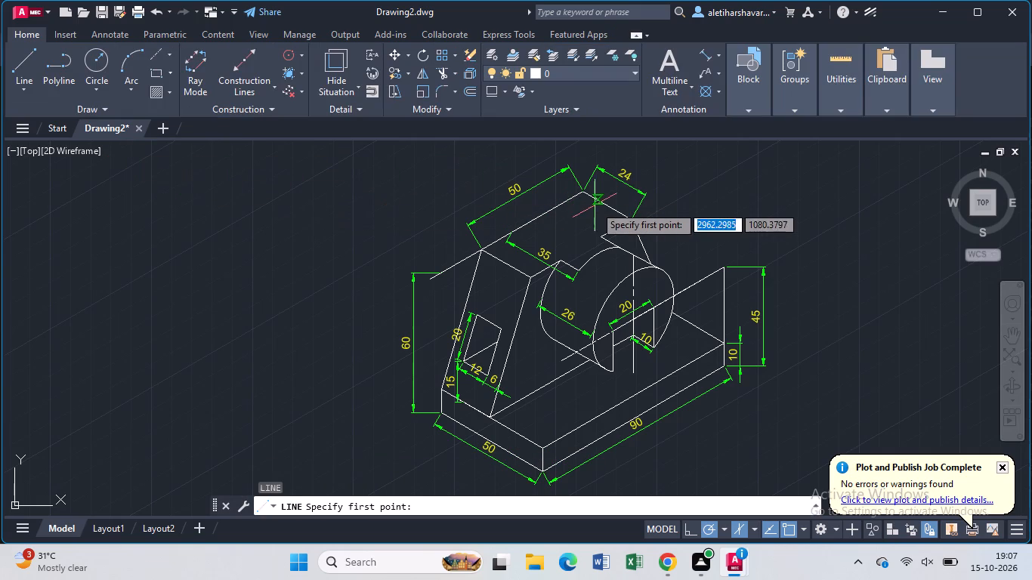
click(585, 196)
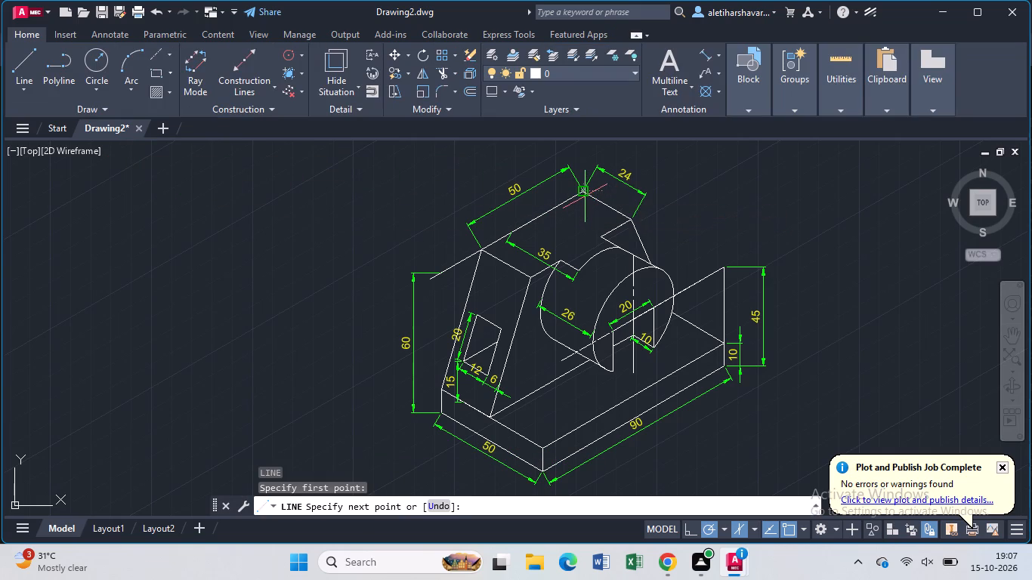
click(559, 260)
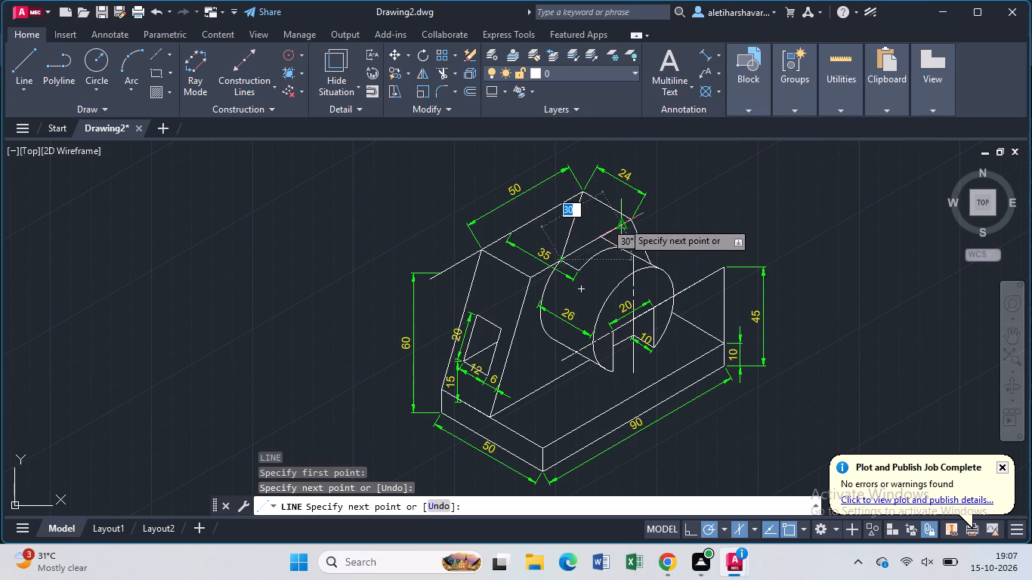
click(629, 217)
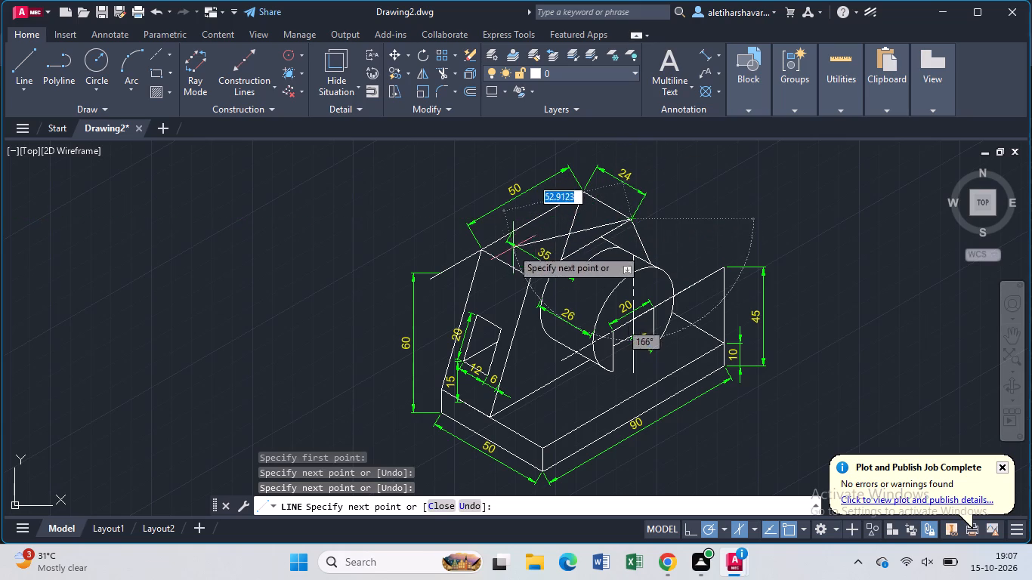
click(489, 249)
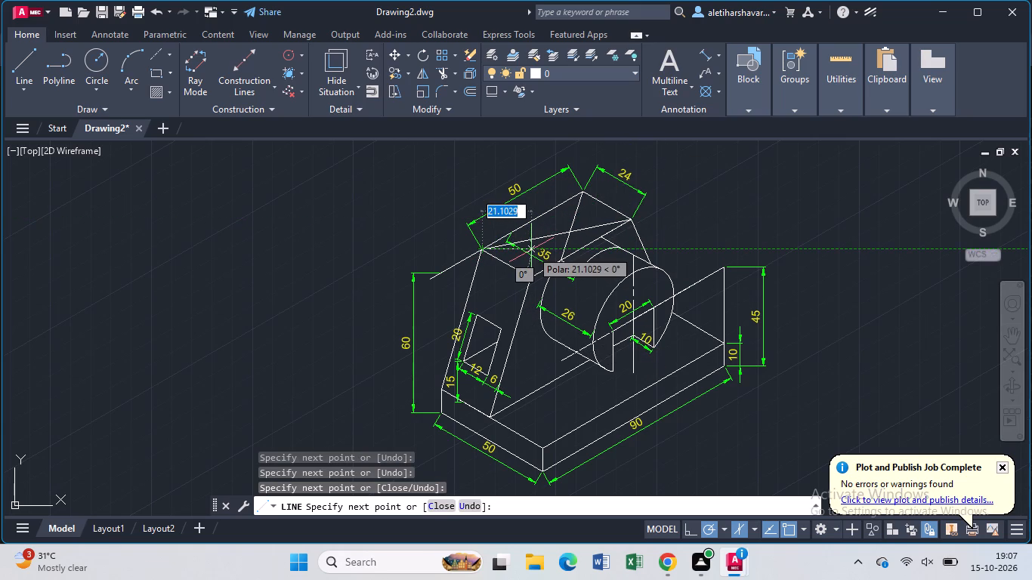
key(Escape)
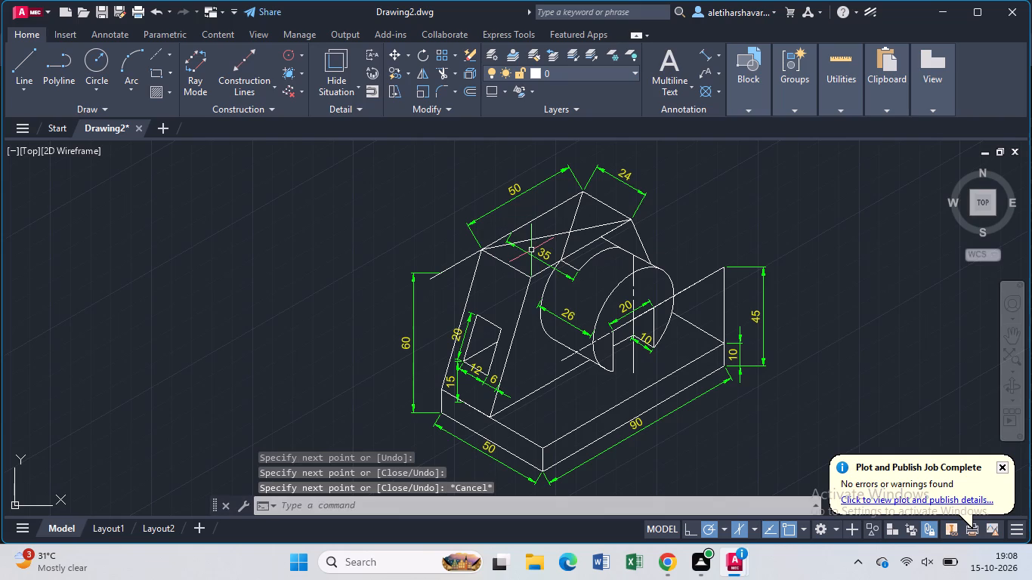
Delete the long diagonal line crossing the top face between the far ends of the 50 and 24 edges.
click(558, 236)
key(Delete)
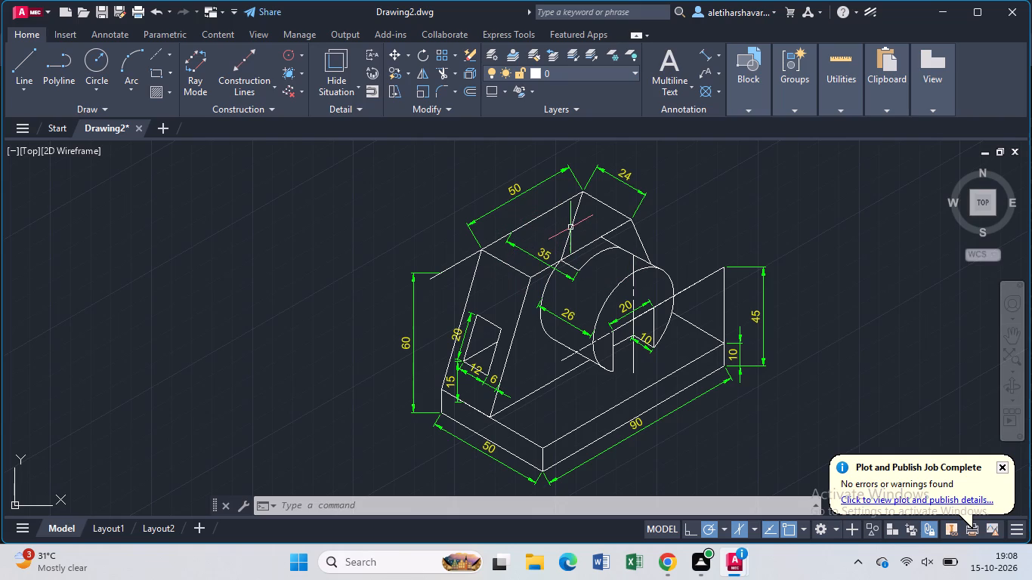
Trim the line along the top face's inner edge between the notch above the cylinder and the 24 edge's end.
text(tr)
key(Return)
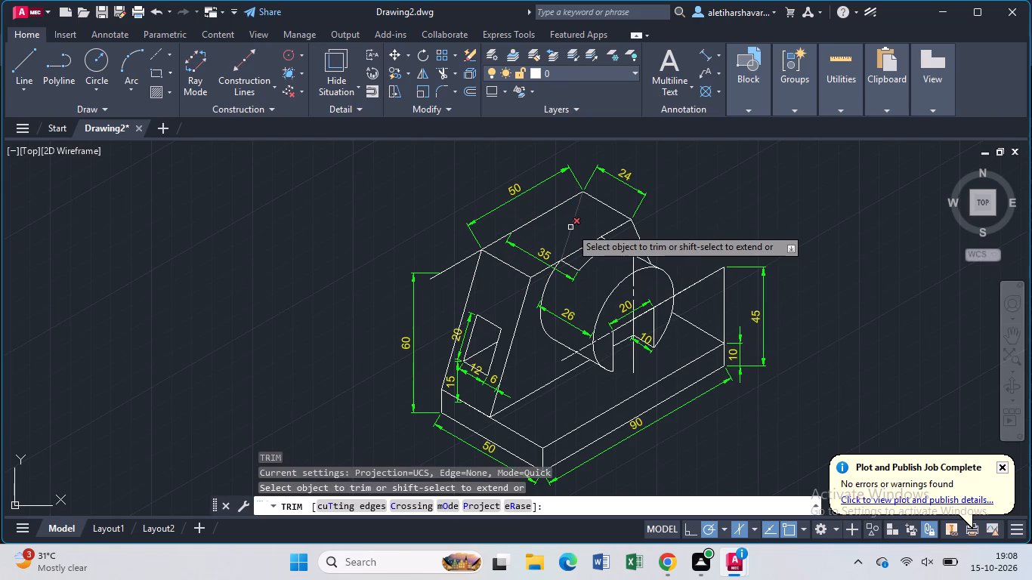
scroll(602, 232, up, 2)
click(623, 224)
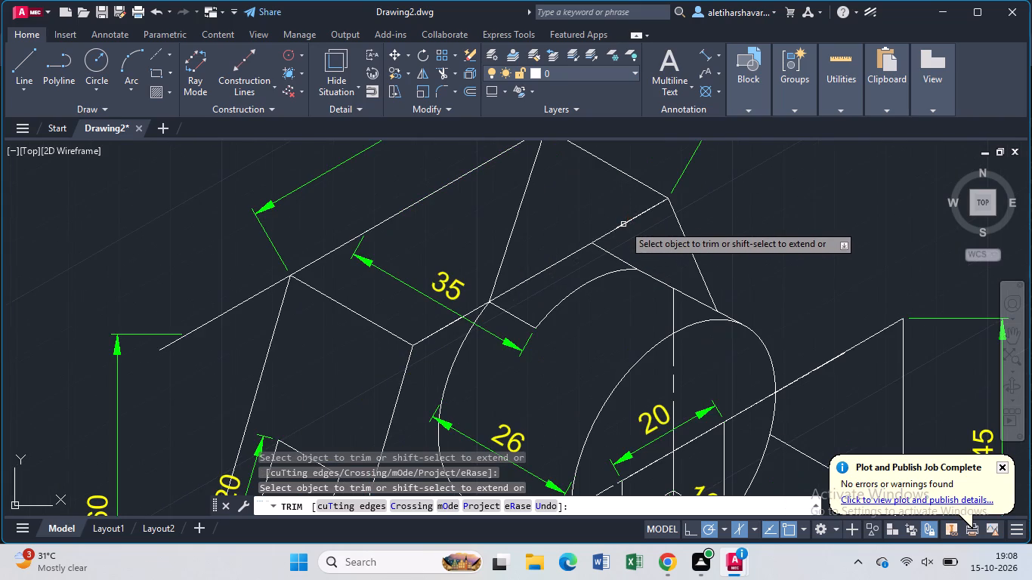
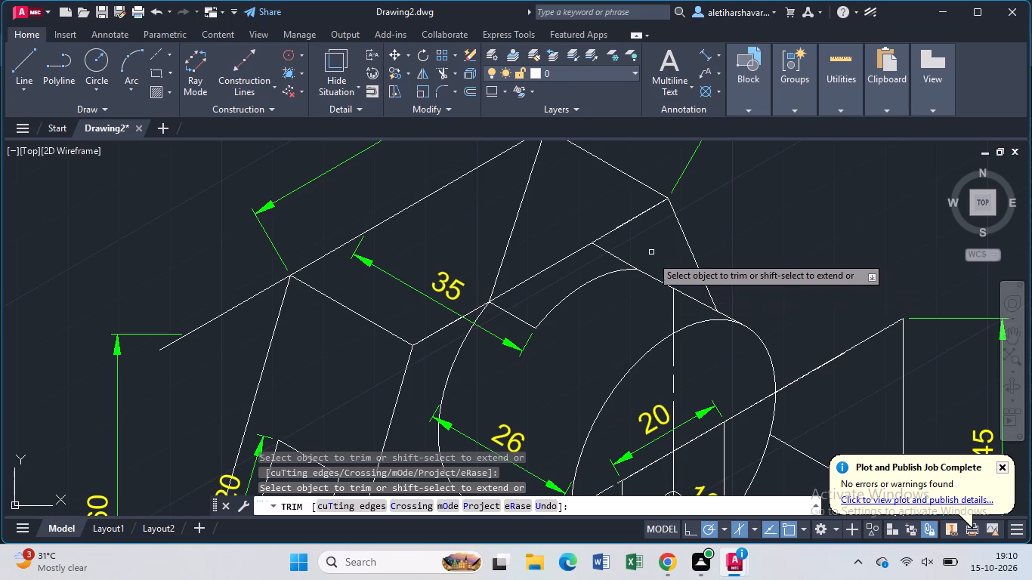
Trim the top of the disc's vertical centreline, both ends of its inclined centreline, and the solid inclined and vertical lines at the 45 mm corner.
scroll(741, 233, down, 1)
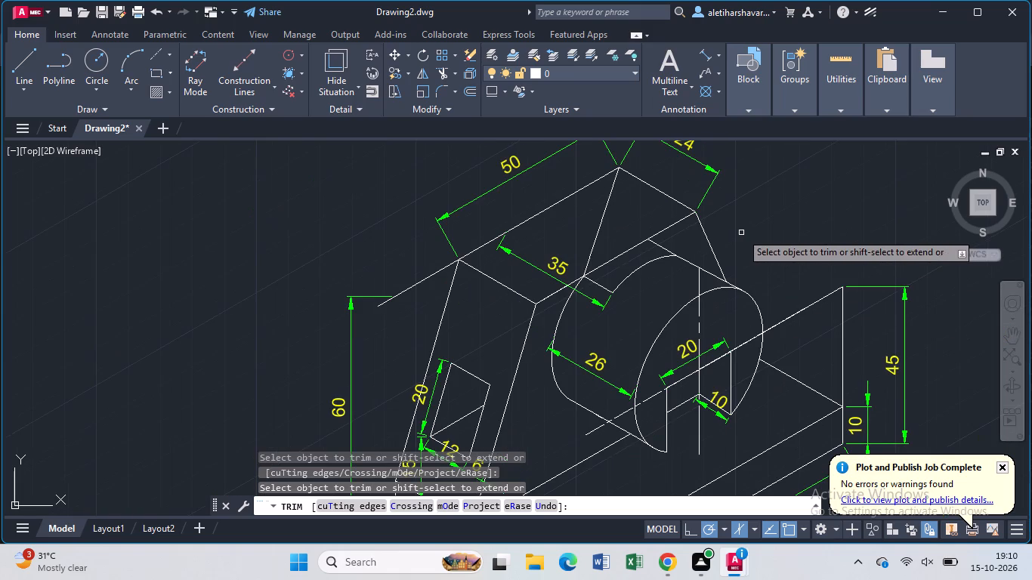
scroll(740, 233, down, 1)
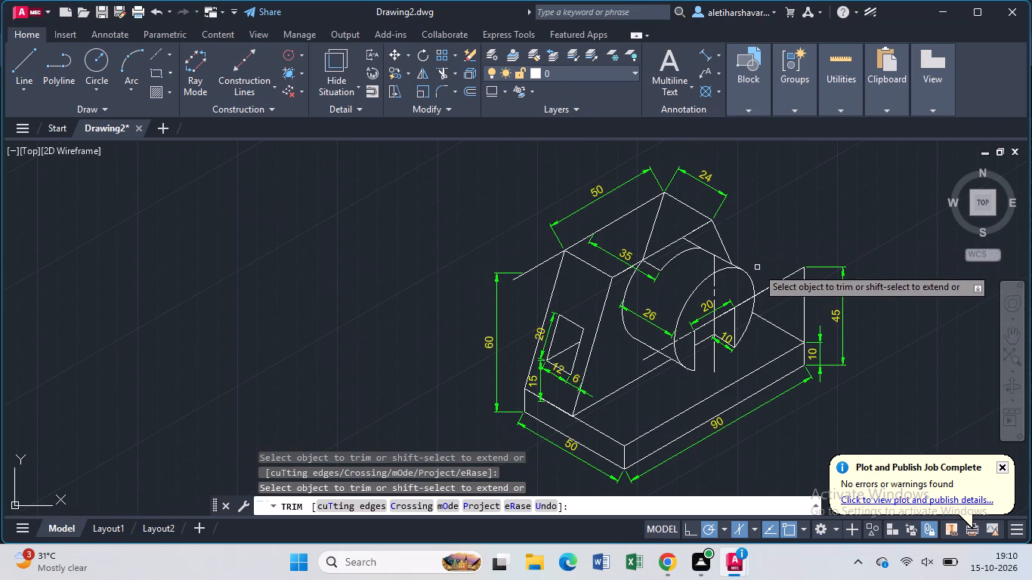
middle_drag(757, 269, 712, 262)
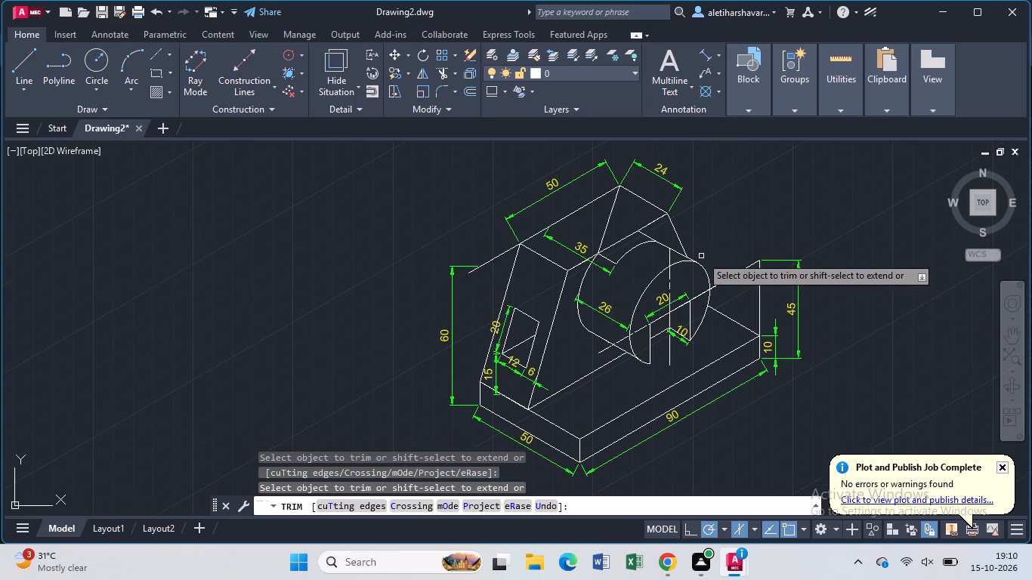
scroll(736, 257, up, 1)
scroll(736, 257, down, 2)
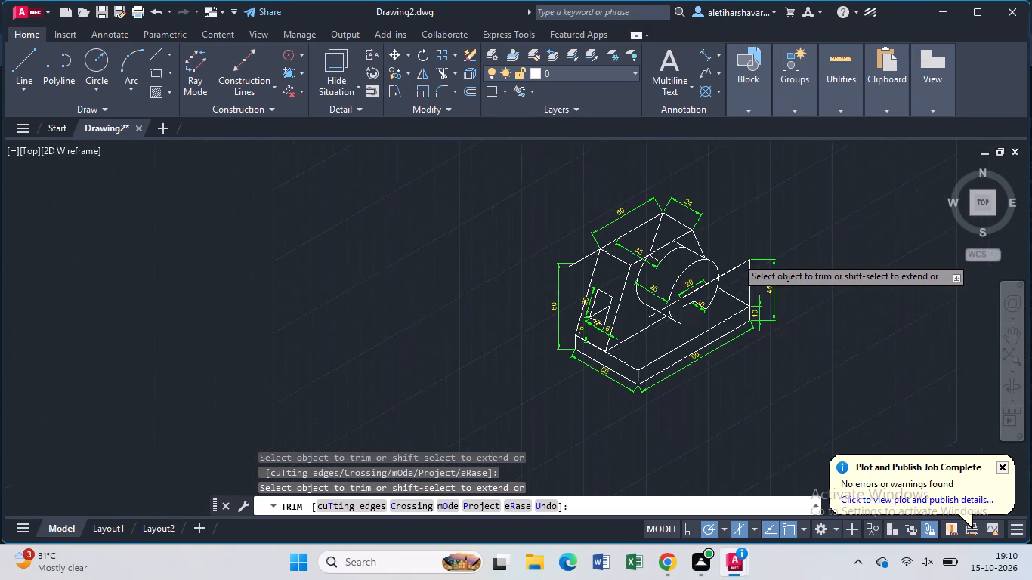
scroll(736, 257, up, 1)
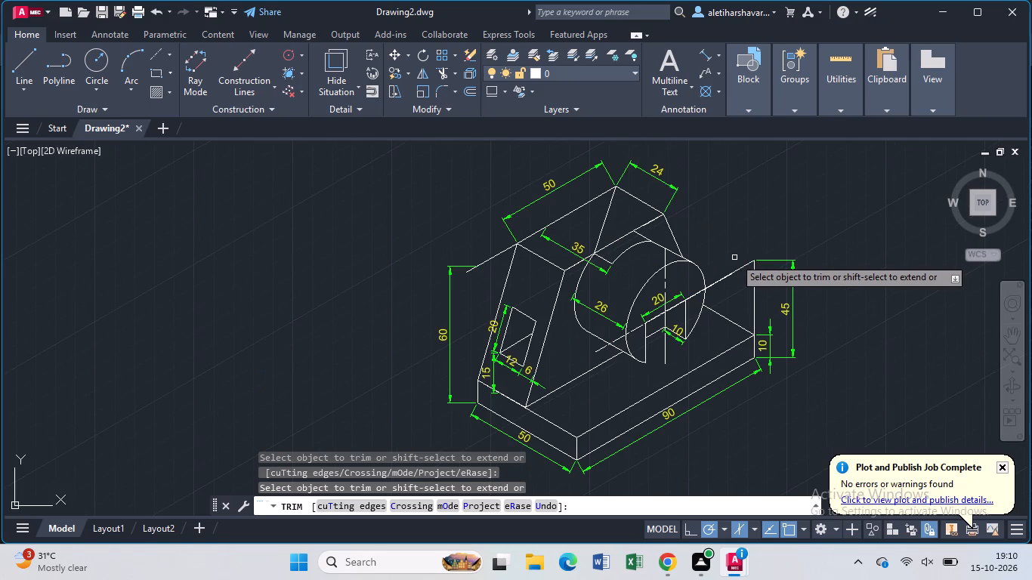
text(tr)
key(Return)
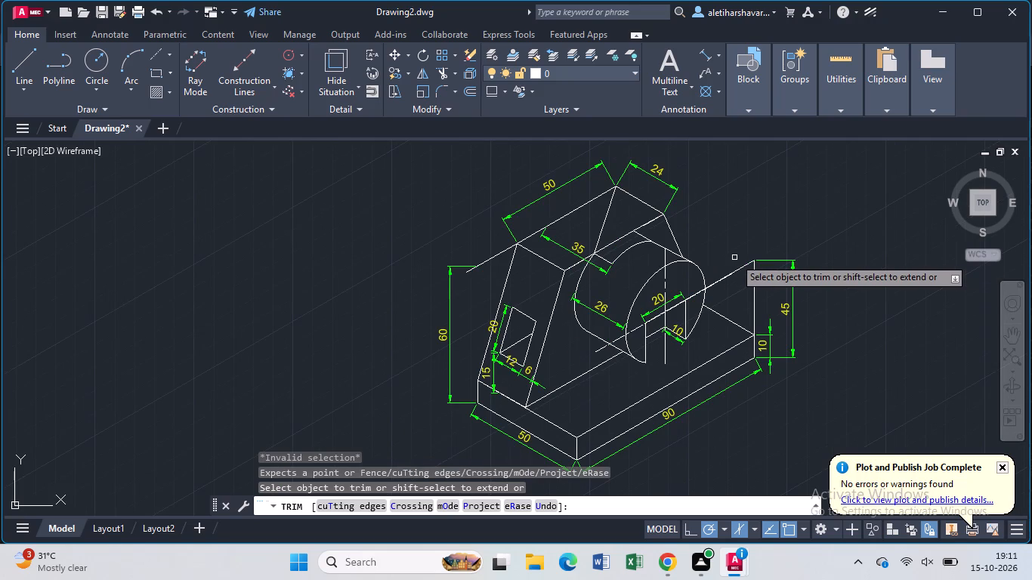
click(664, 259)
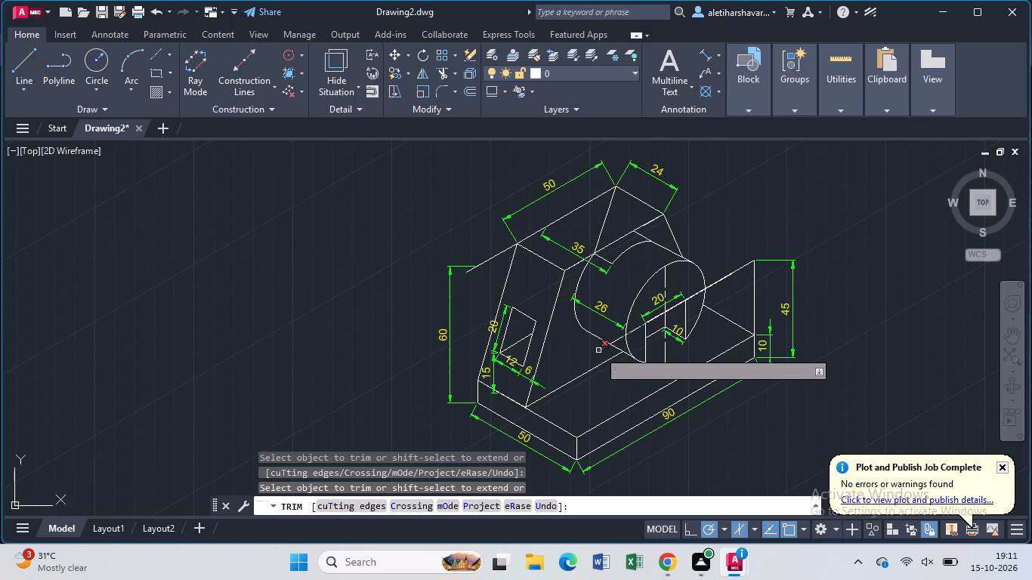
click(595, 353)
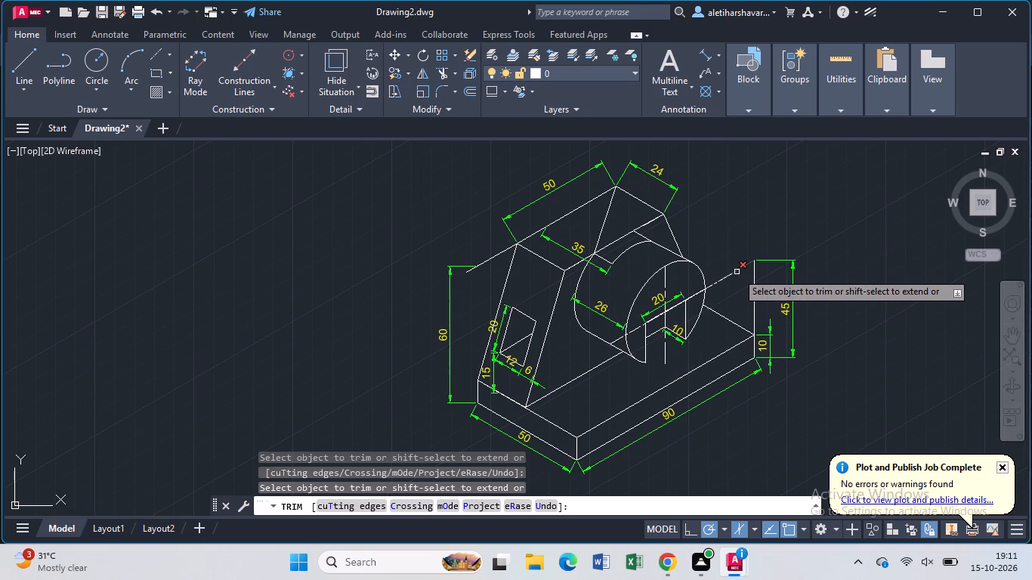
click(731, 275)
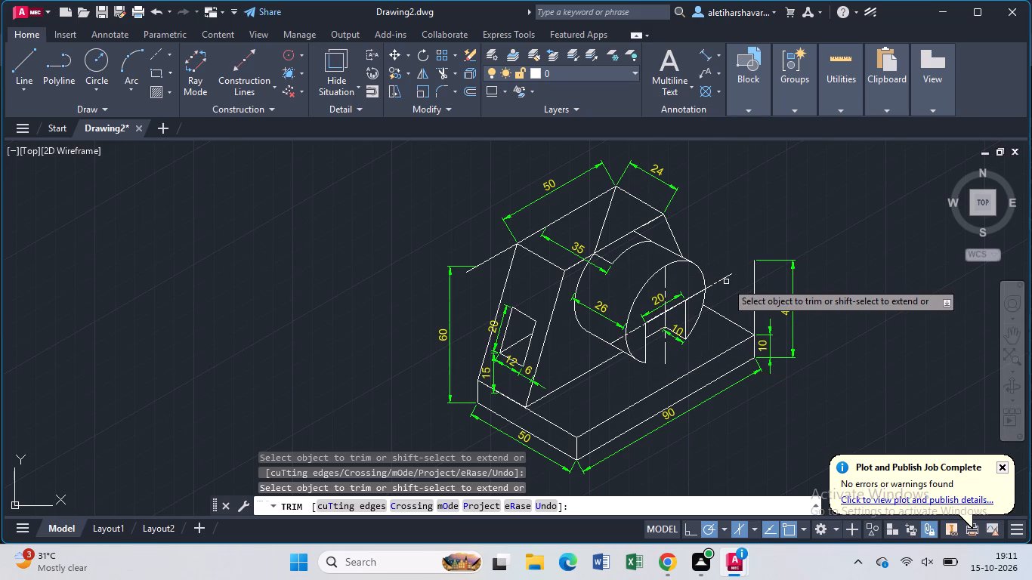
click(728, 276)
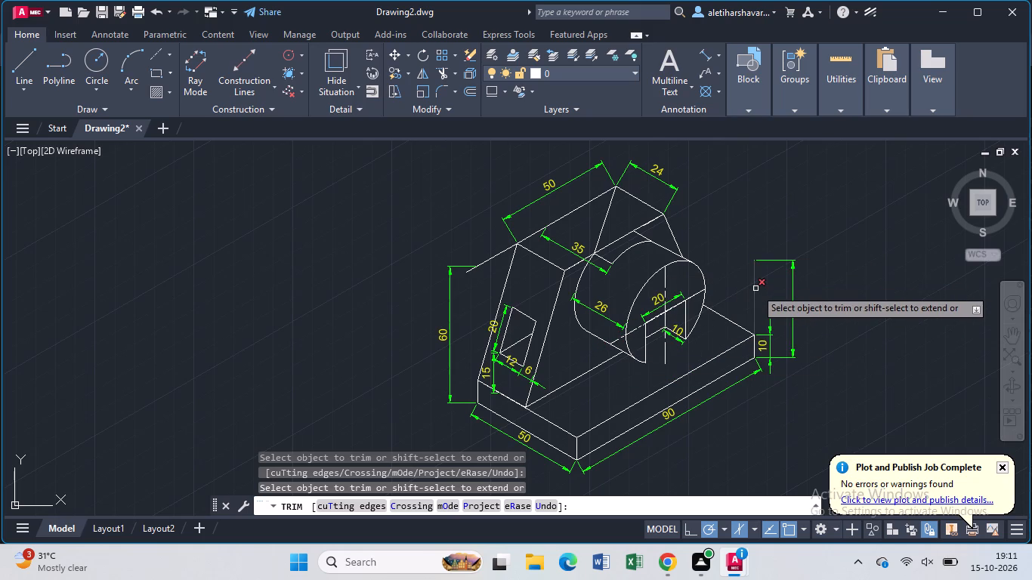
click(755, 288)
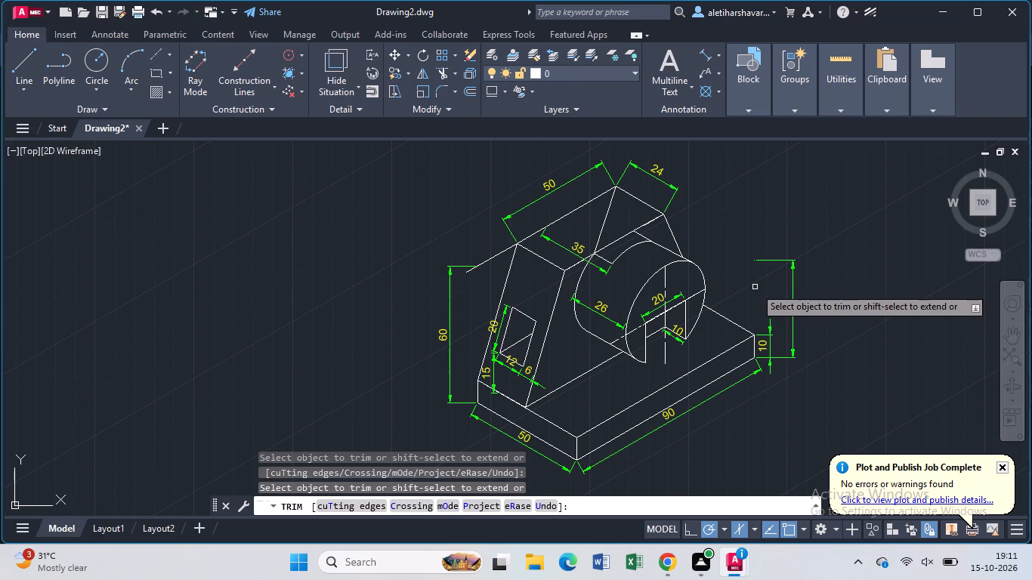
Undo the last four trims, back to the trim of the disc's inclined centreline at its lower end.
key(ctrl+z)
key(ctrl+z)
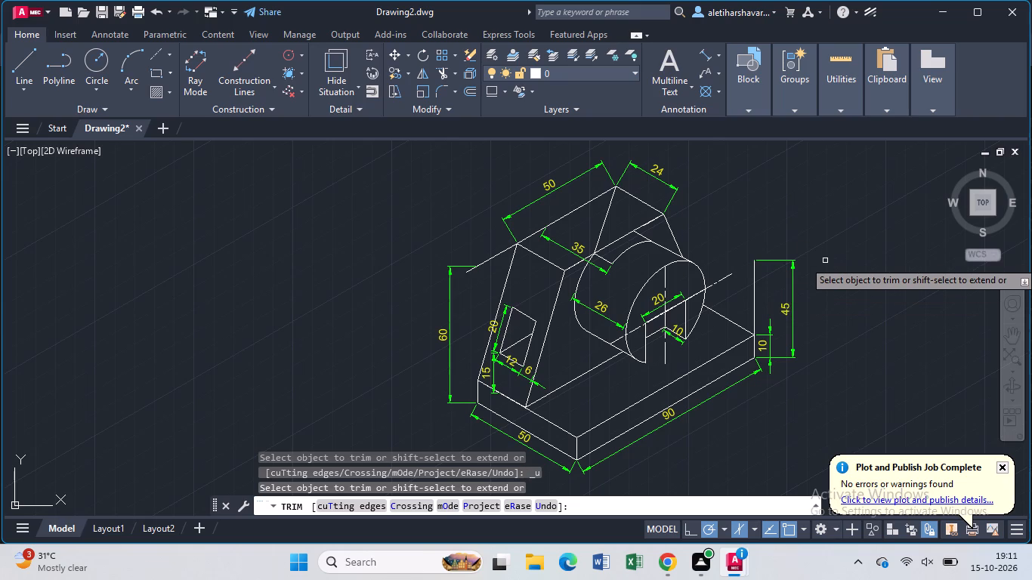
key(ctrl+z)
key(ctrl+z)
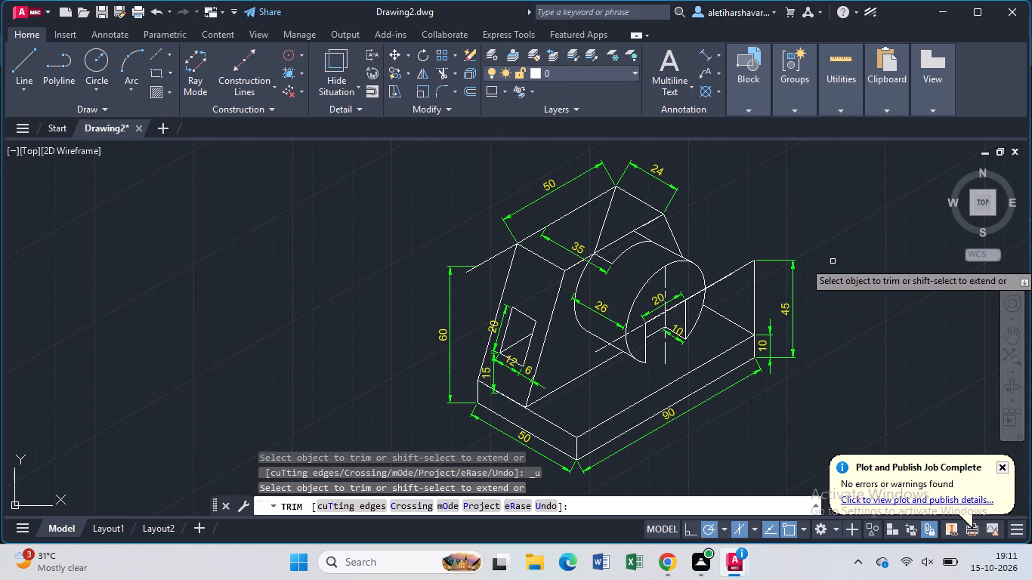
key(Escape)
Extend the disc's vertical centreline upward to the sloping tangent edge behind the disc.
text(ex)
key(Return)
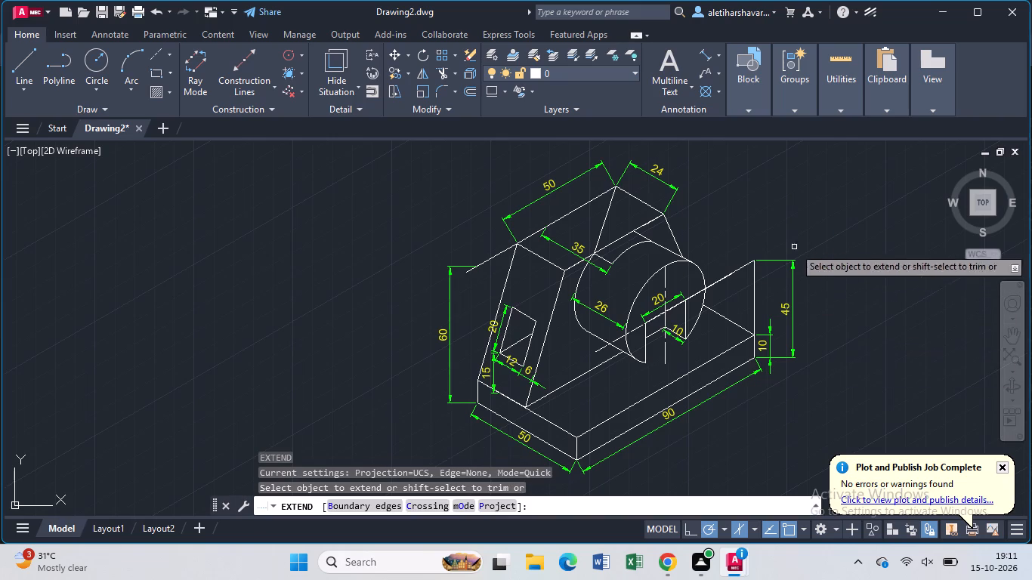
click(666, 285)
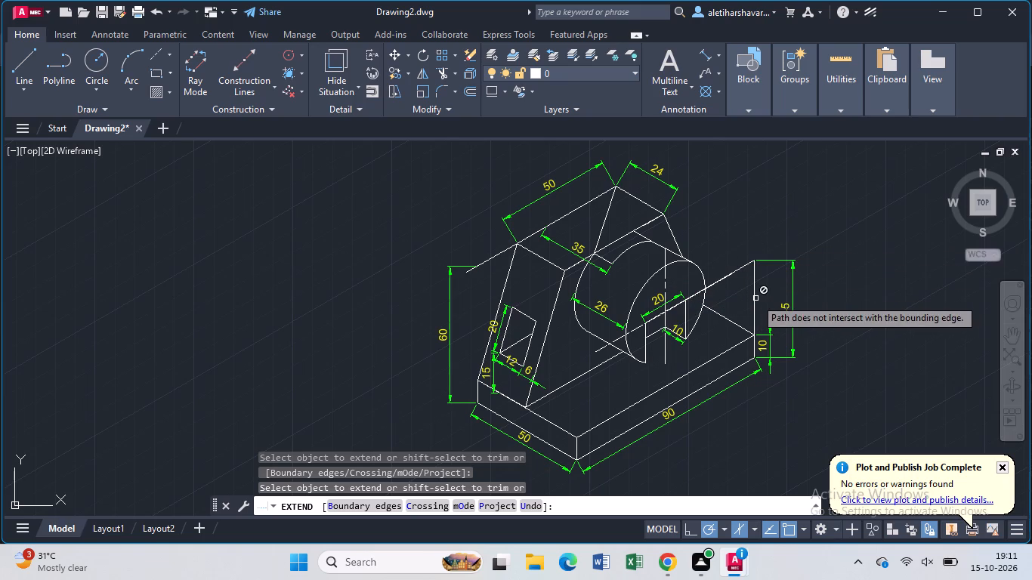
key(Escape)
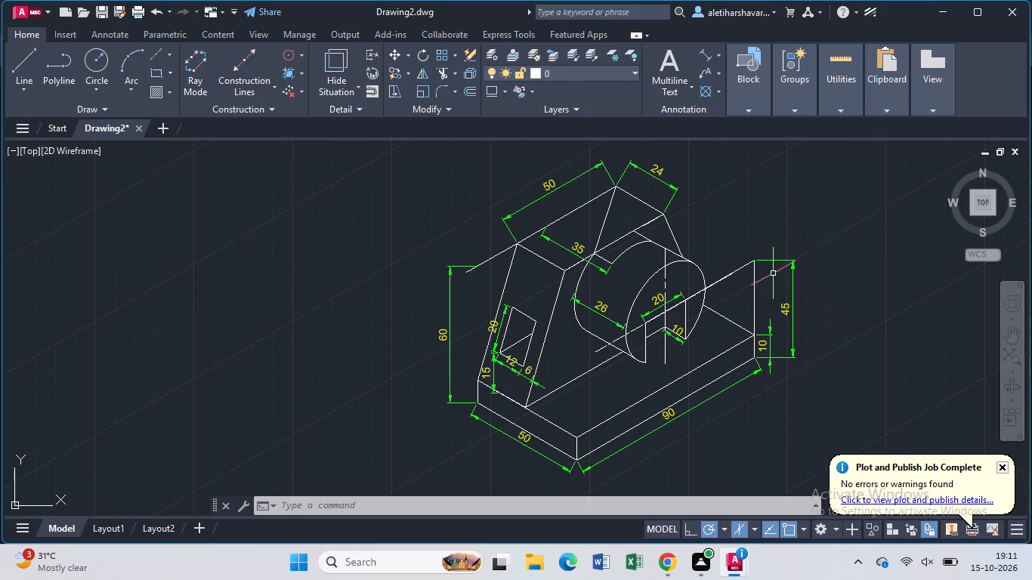
Trim away the solid inclined line between the disc and the top of the 45 mm vertical line.
text(tr)
key(Return)
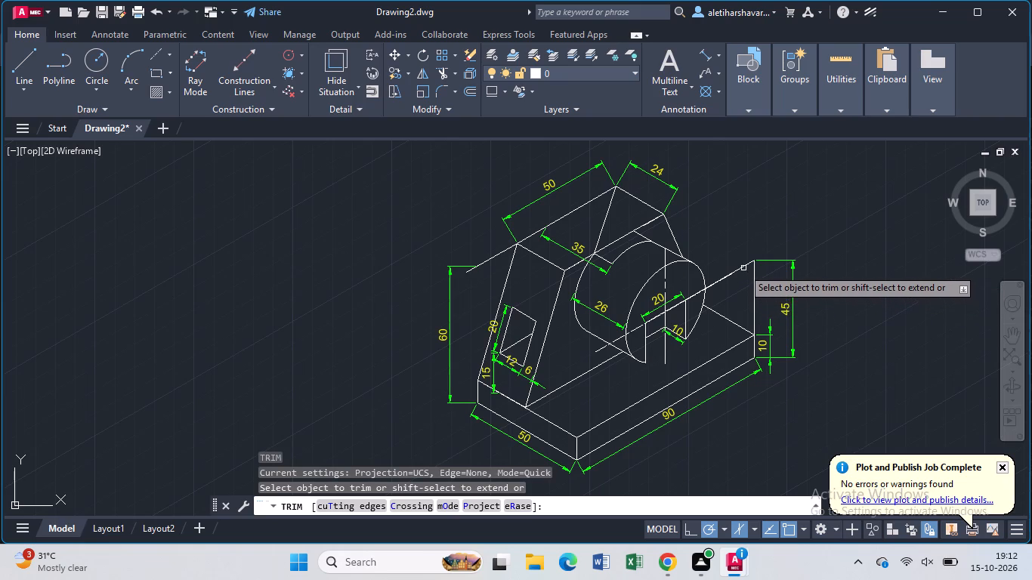
click(743, 264)
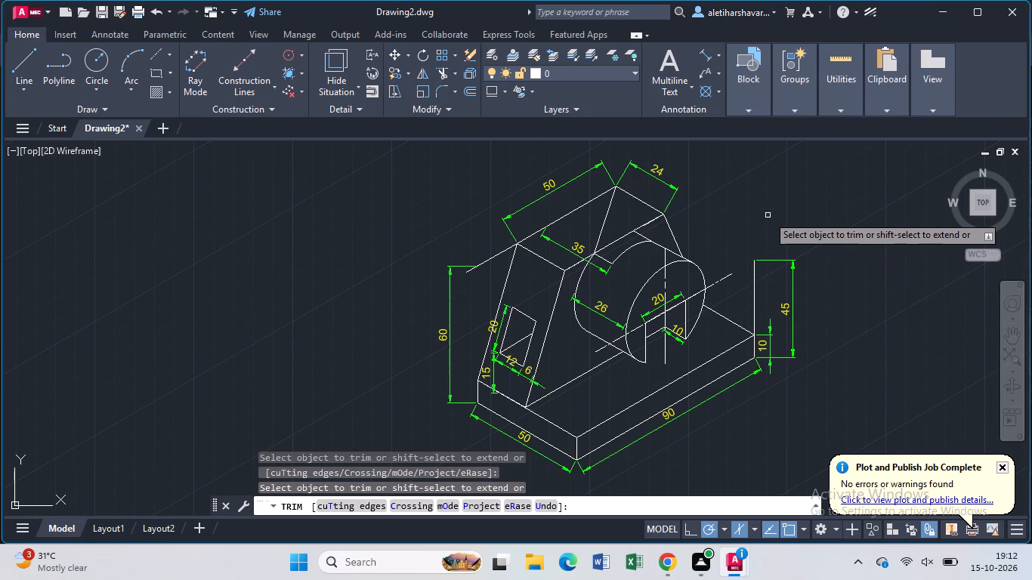
key(Escape)
Extend the disc's inclined centreline to the vertical line above the base's far corner.
text(ex)
key(Return)
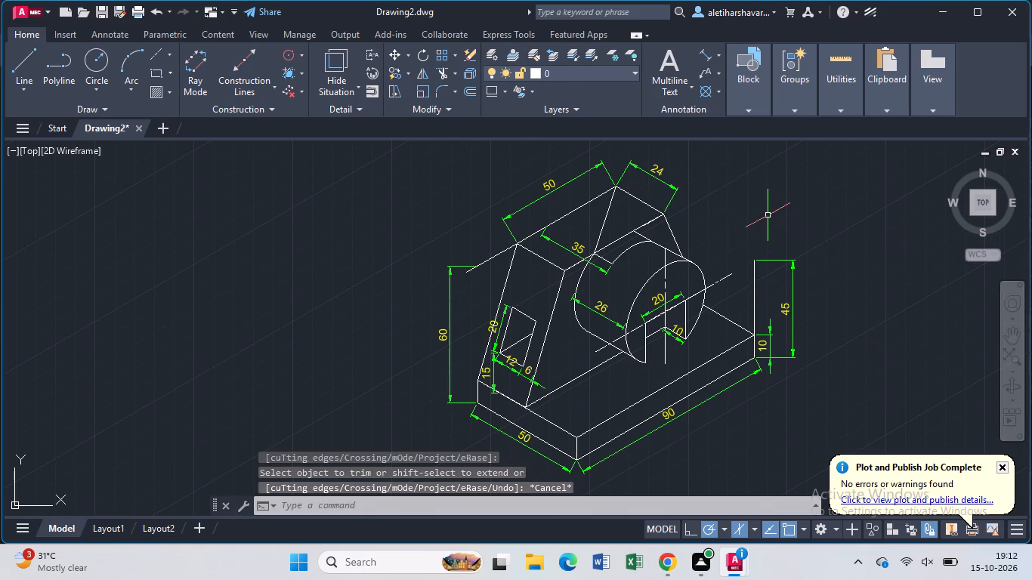
click(724, 276)
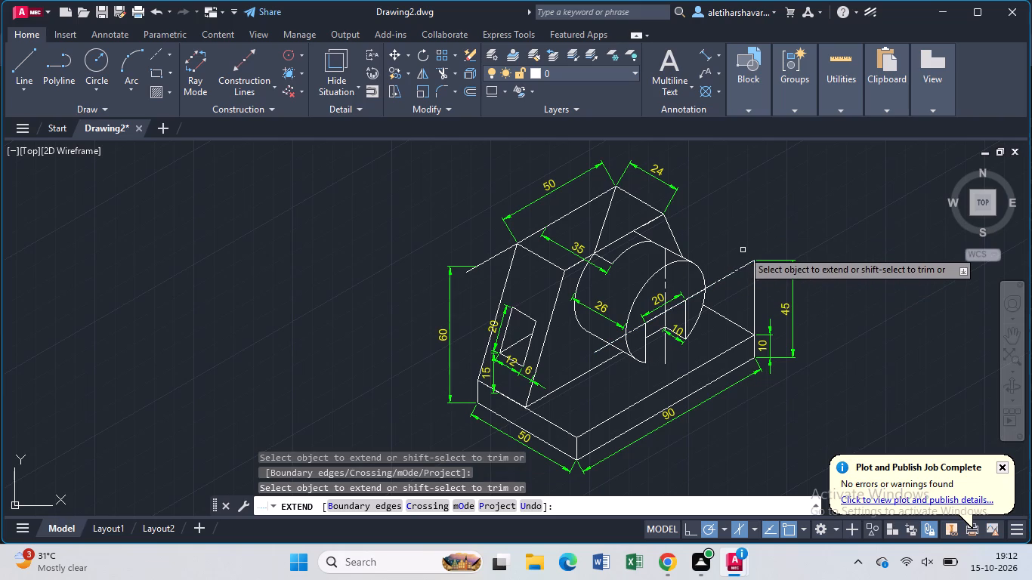
key(Escape)
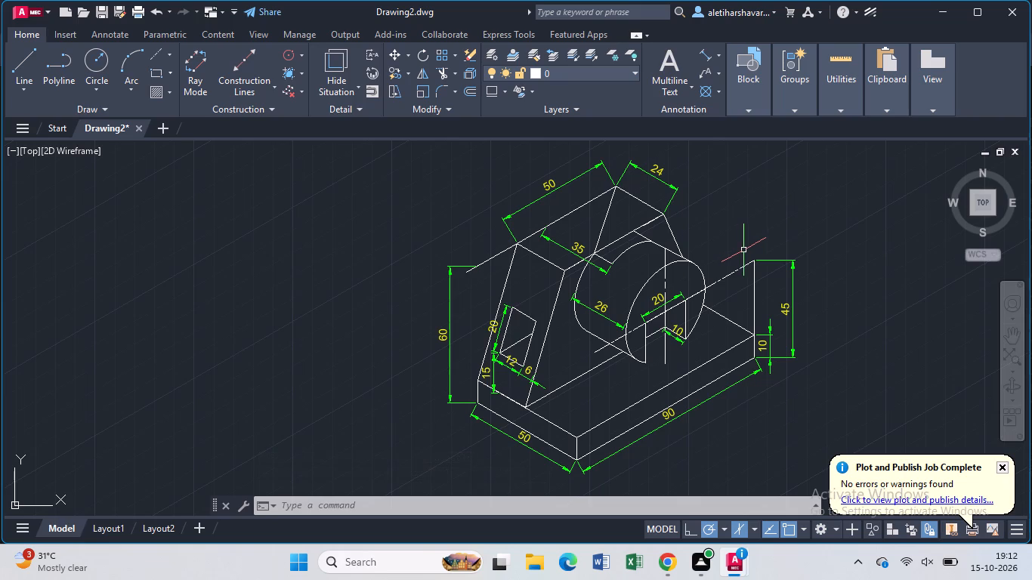
Set the current linetype for new objects to a chain-type centre linetype in the object properties.
scroll(747, 249, up, 2)
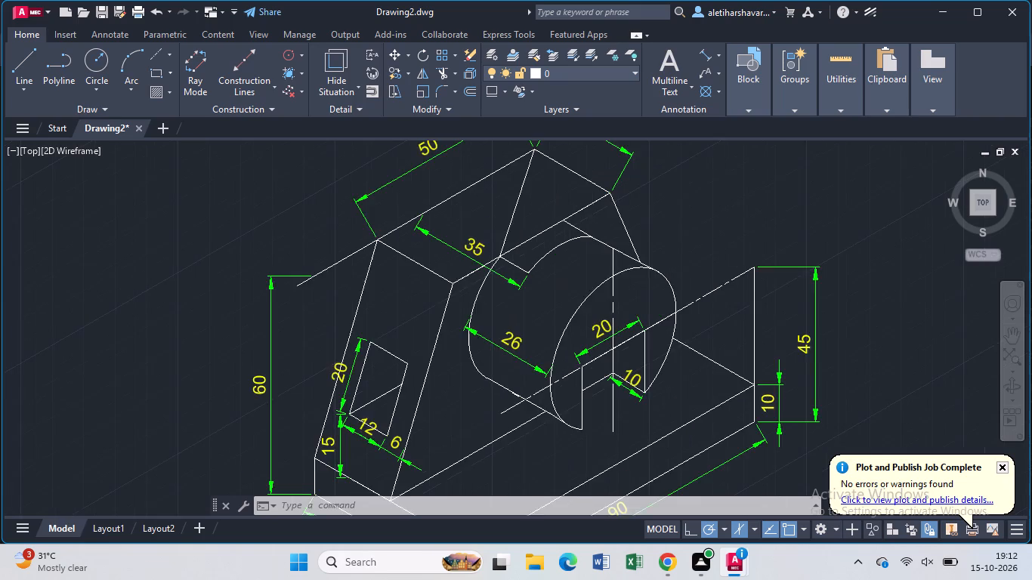
scroll(747, 249, down, 2)
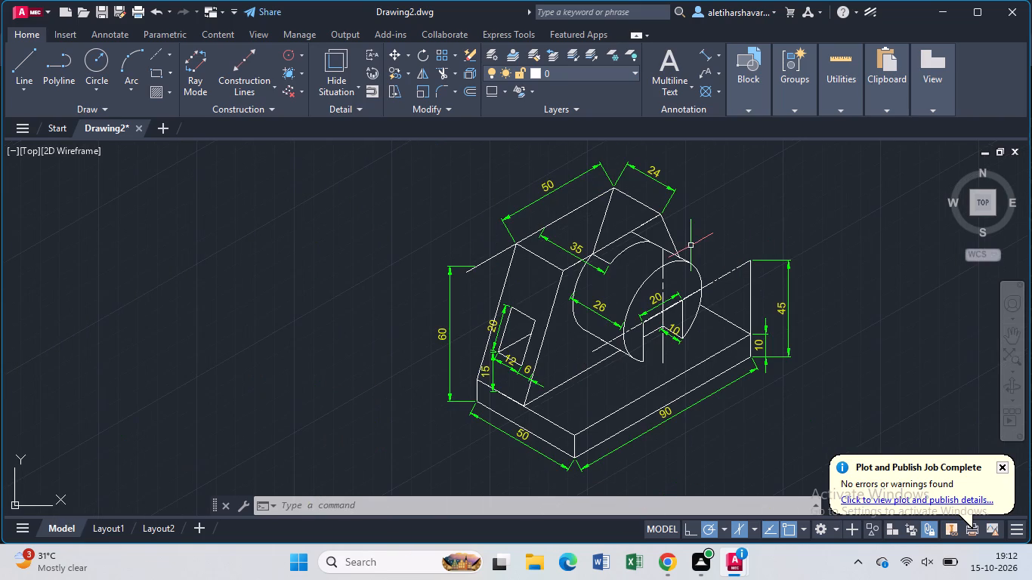
key(ctrl+1)
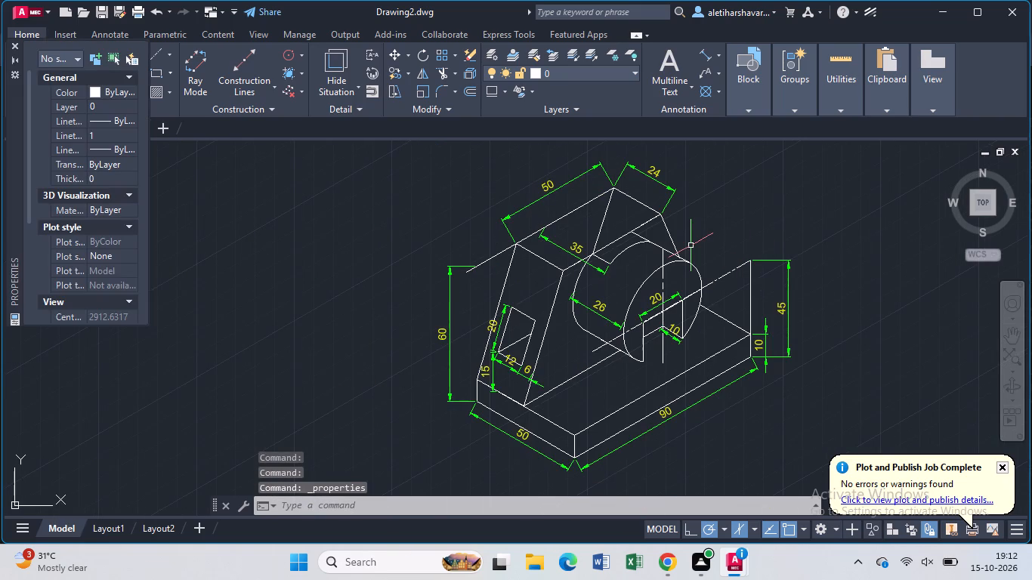
click(130, 123)
click(132, 123)
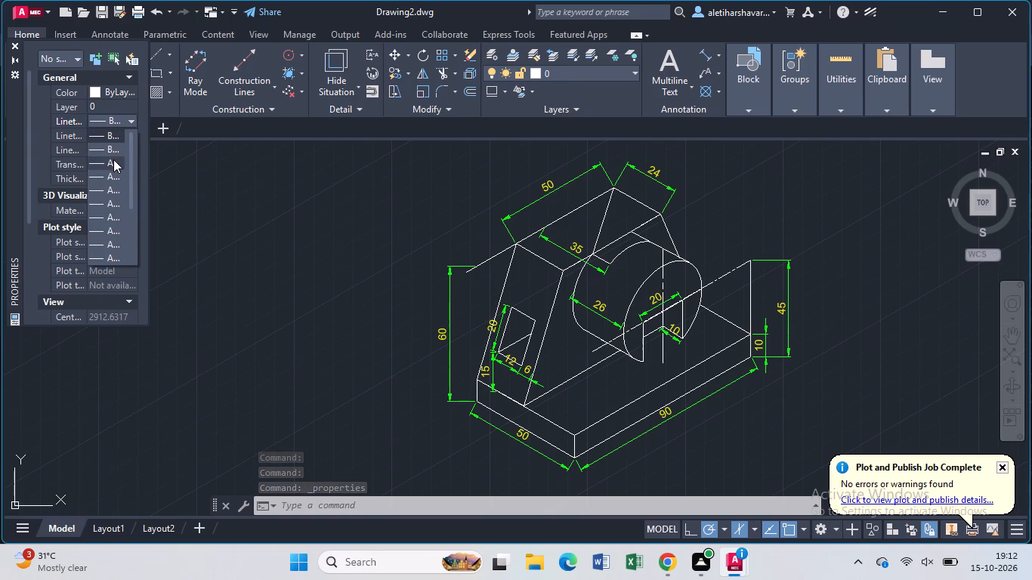
click(113, 227)
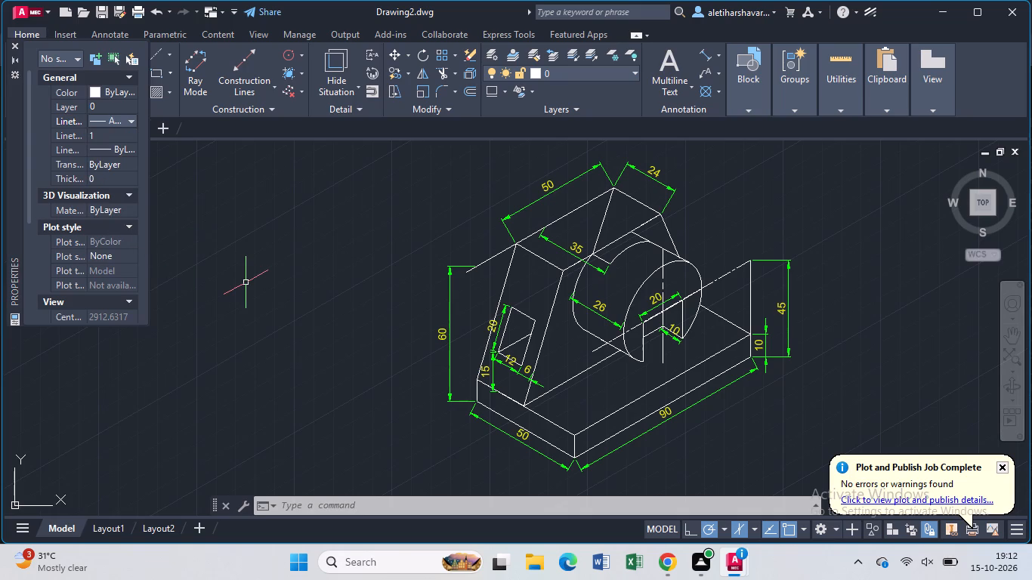
Draw a vertical line from the bottom of the base's far corner upward past the end of the disc's inclined centreline.
key(l)
key(Return)
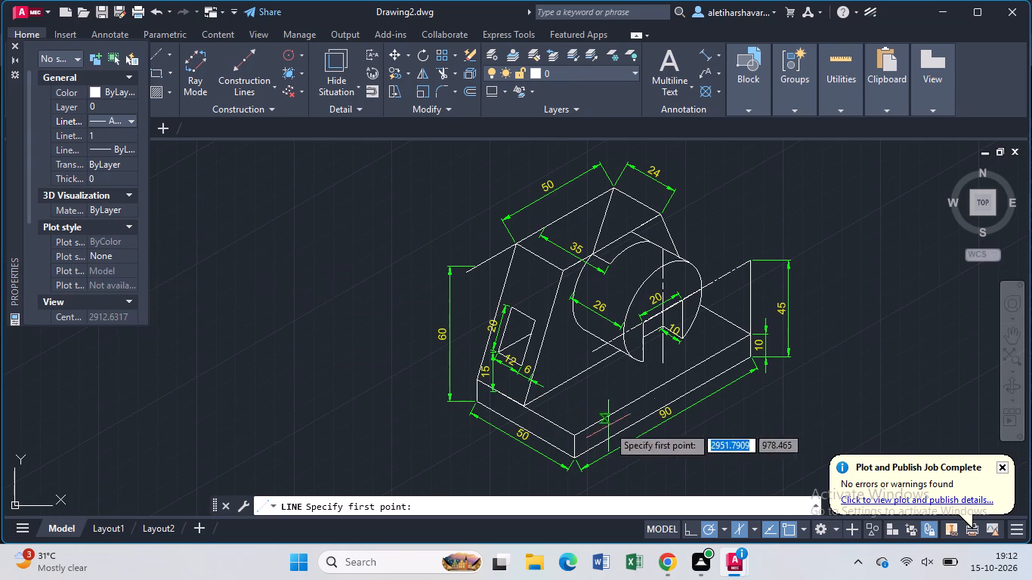
click(750, 359)
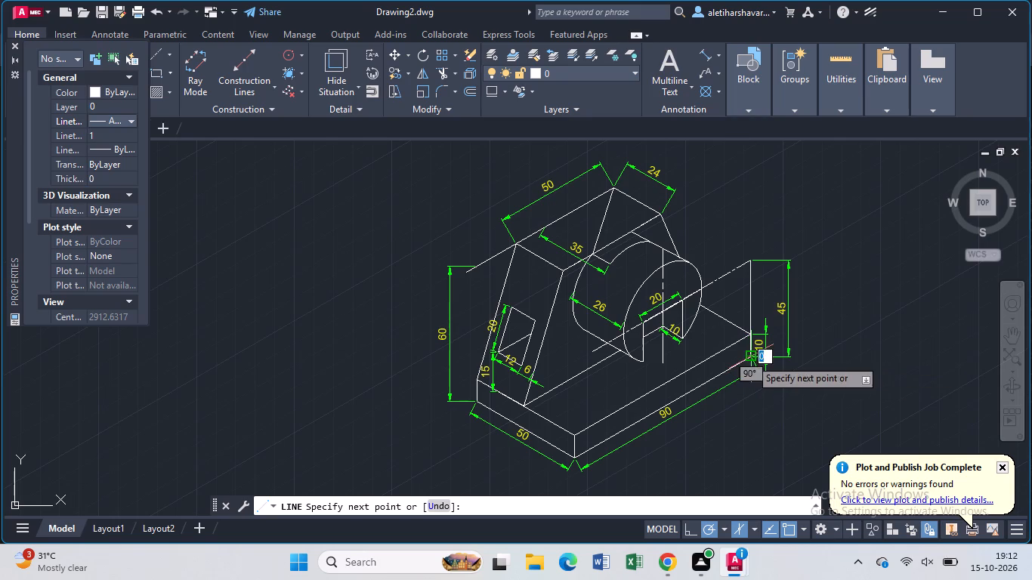
click(749, 228)
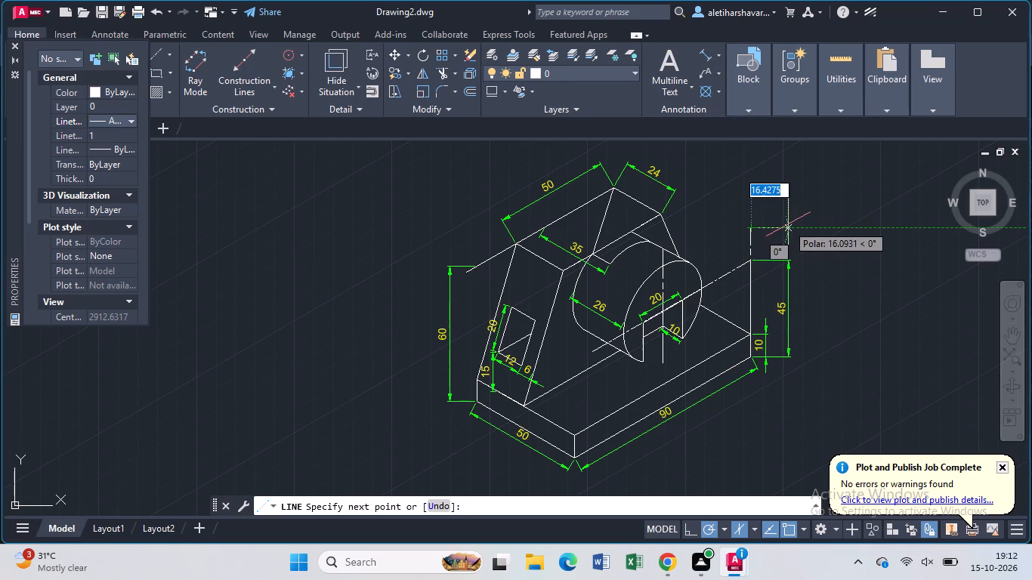
key(Escape)
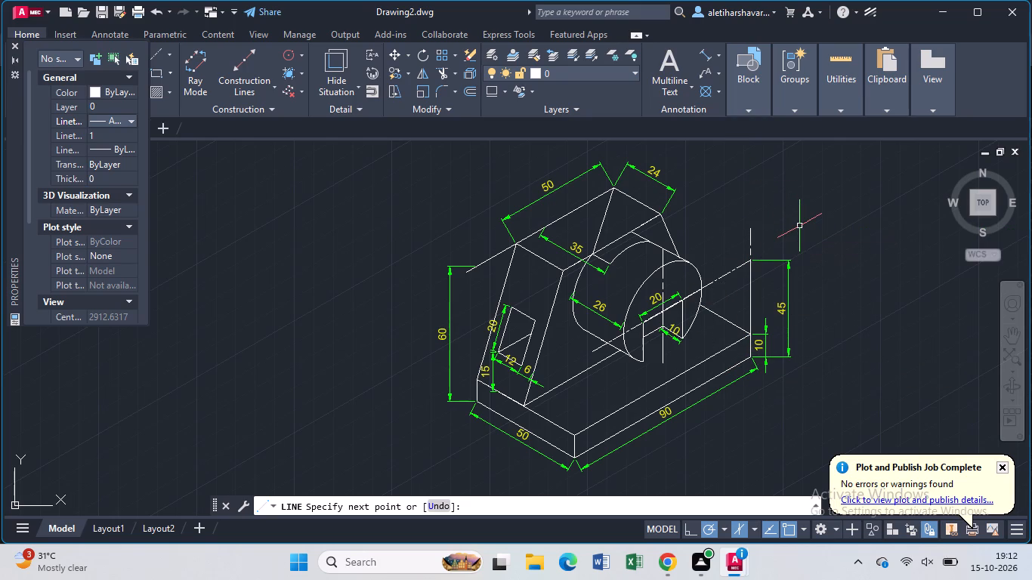
Trim away the overlapping vertical lines rising above the base's far corner.
text(tr)
key(Return)
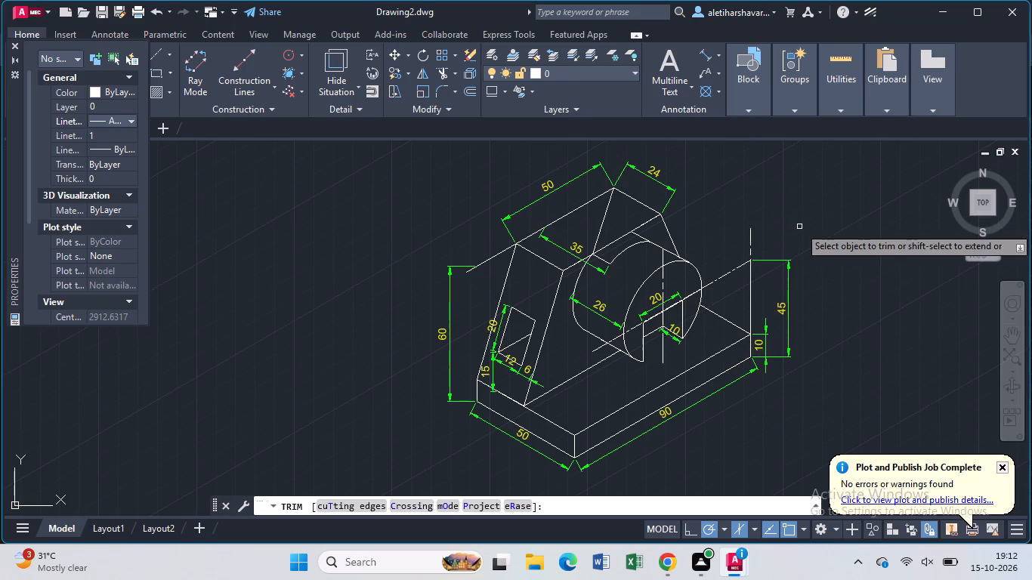
click(749, 298)
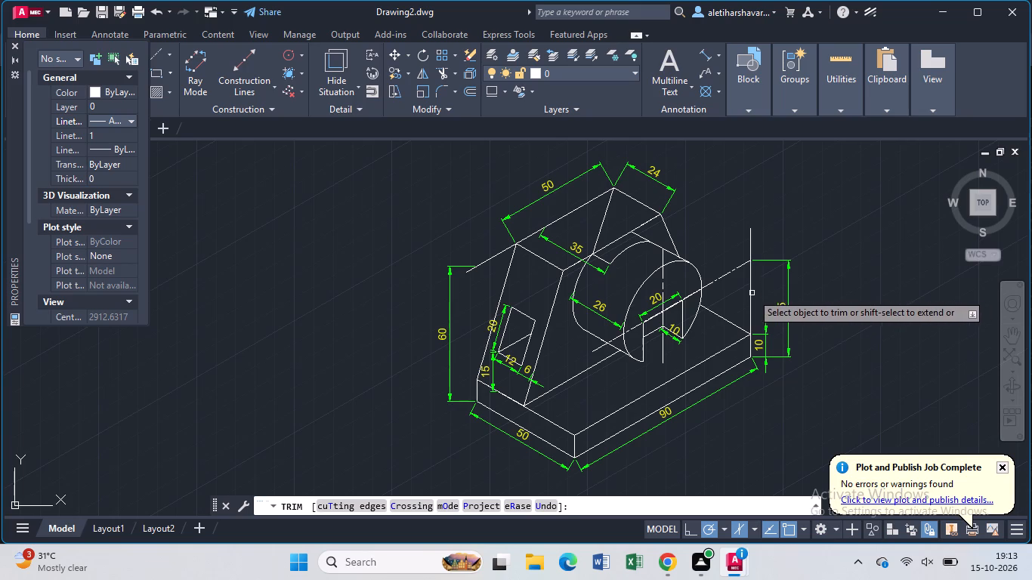
click(749, 295)
click(752, 249)
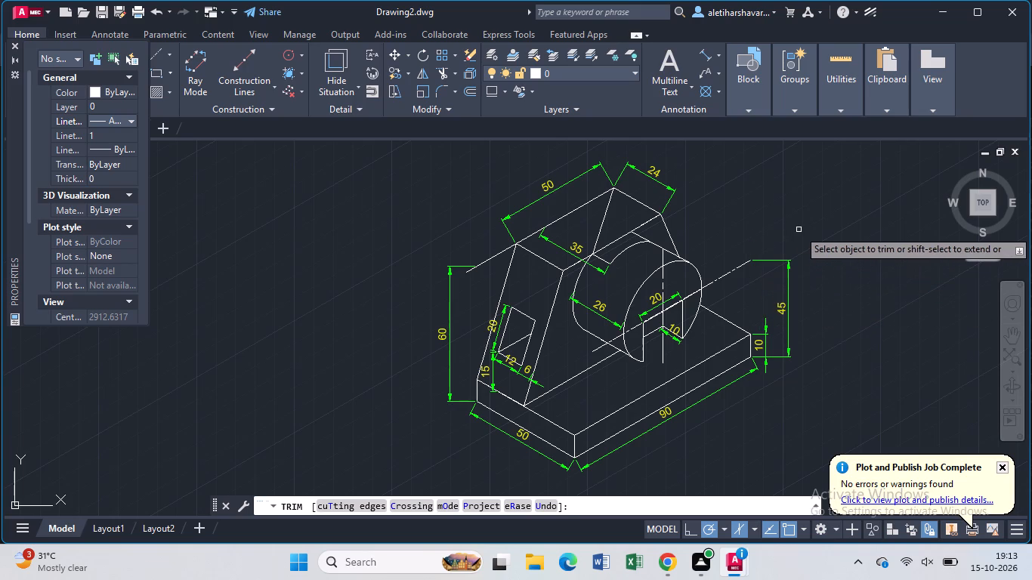
key(Escape)
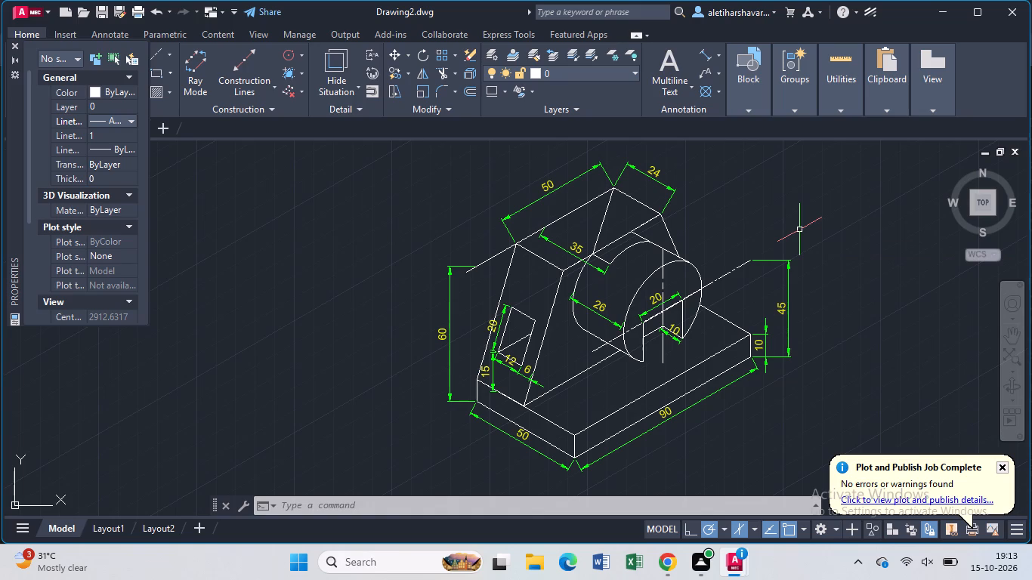
Draw a vertical centreline upward from the bottom of the base's far corner and trim it at the disc's inclined centreline.
key(l)
key(Return)
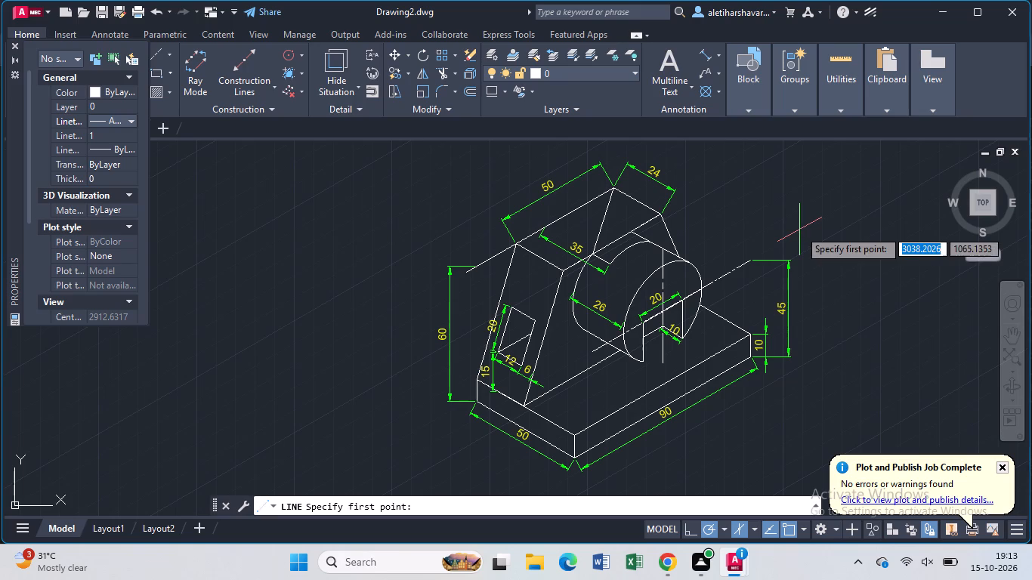
click(751, 354)
click(753, 216)
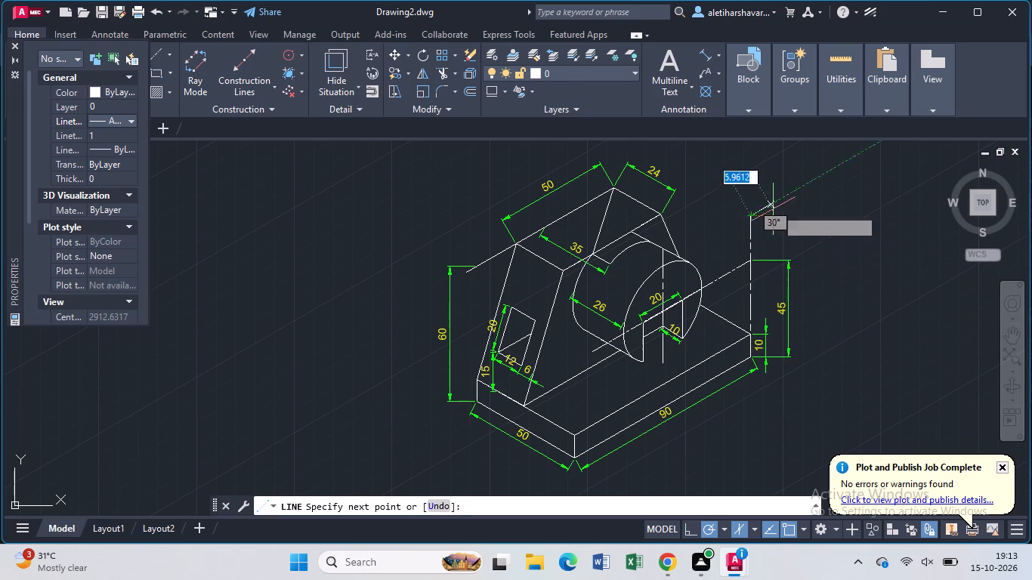
key(Escape)
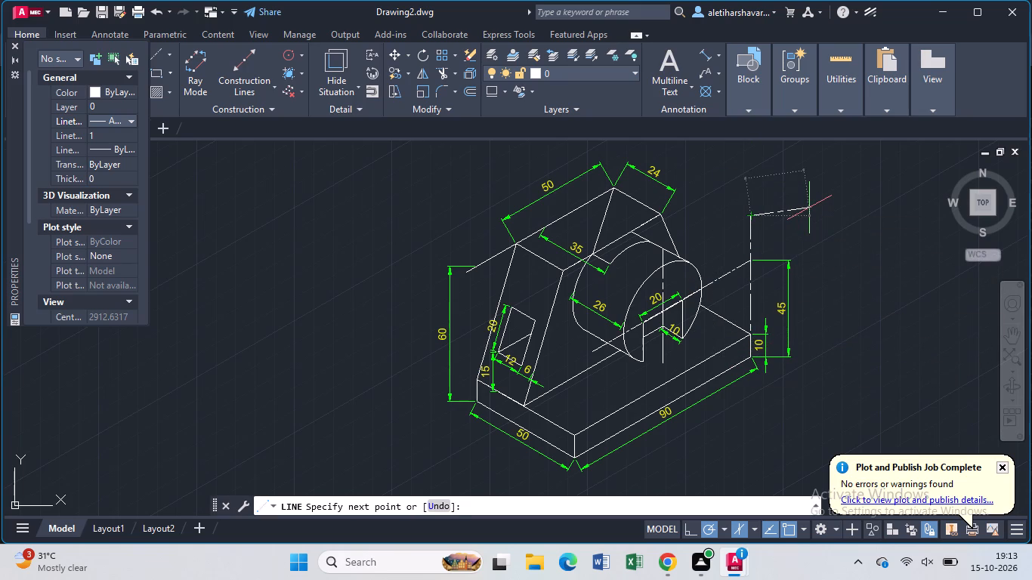
text(tr)
key(Return)
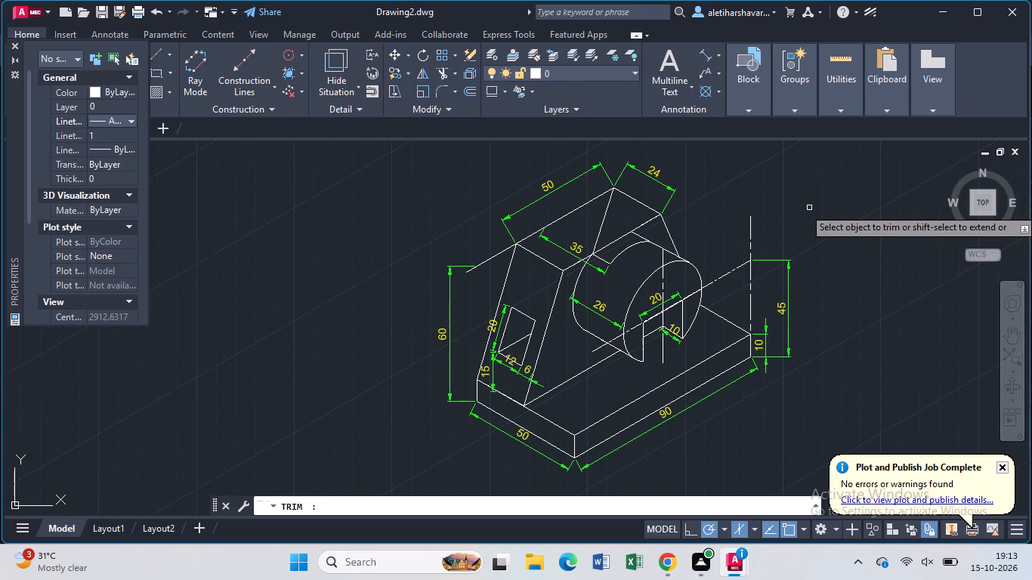
click(750, 234)
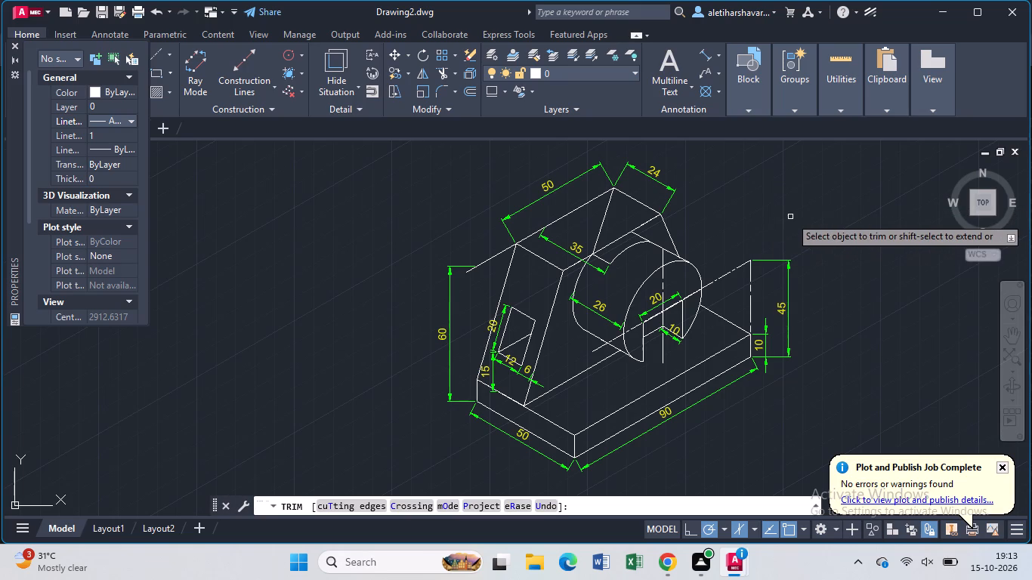
key(Escape)
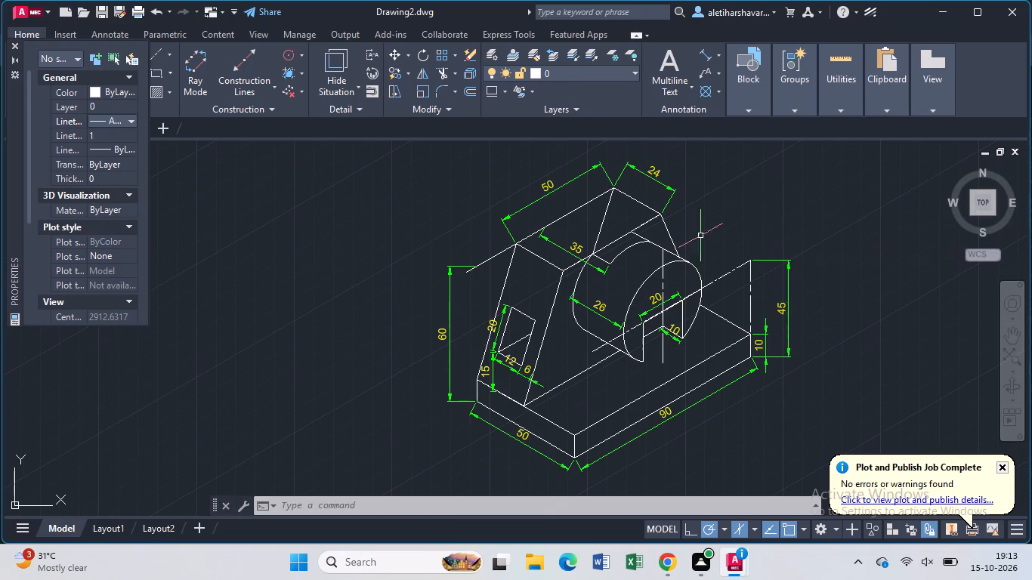
Replace the solid inclined stub at the upright's outer top corner with a centreline reaching past the 60 mm dimension line.
click(490, 259)
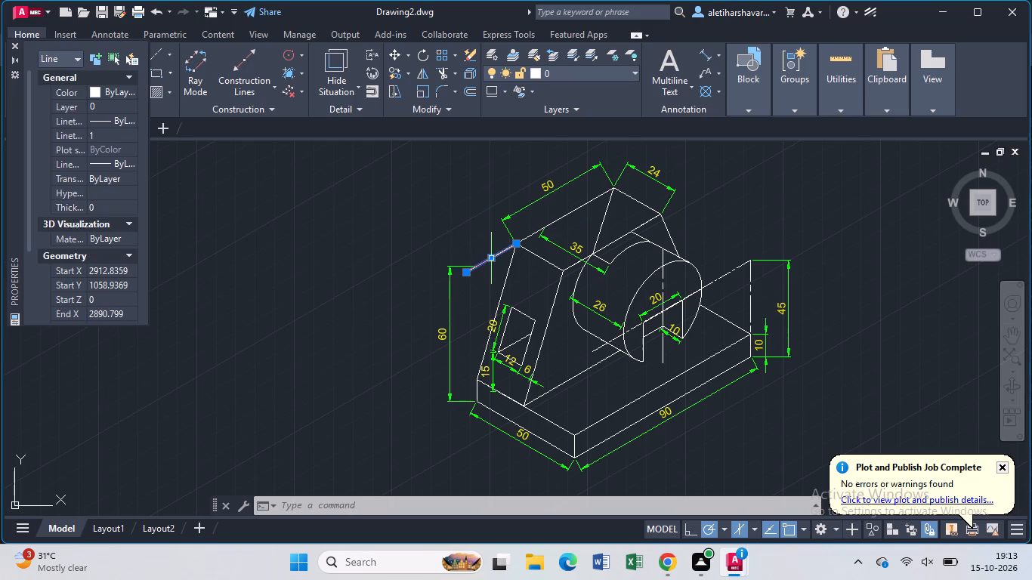
key(Delete)
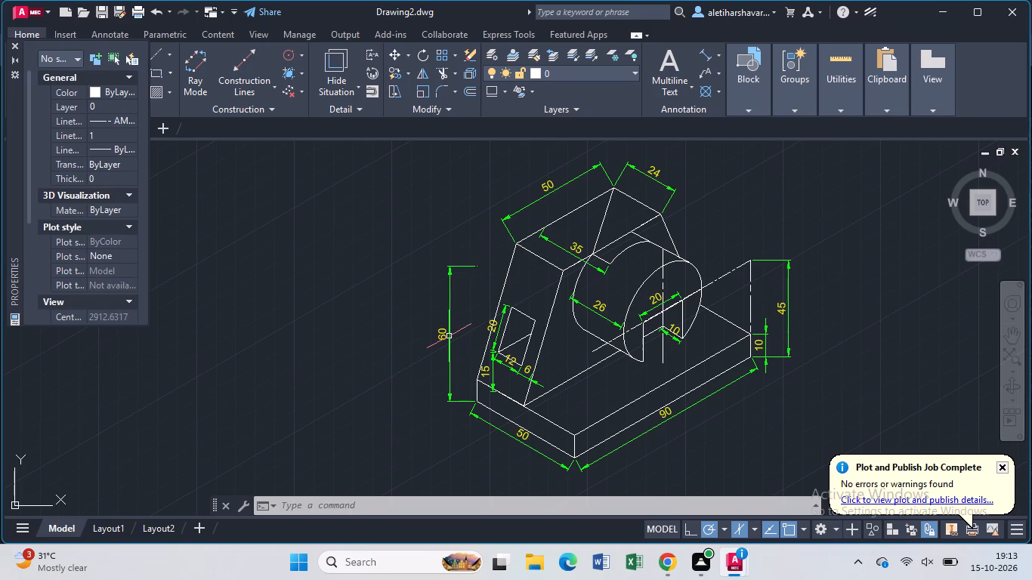
key(l)
key(Return)
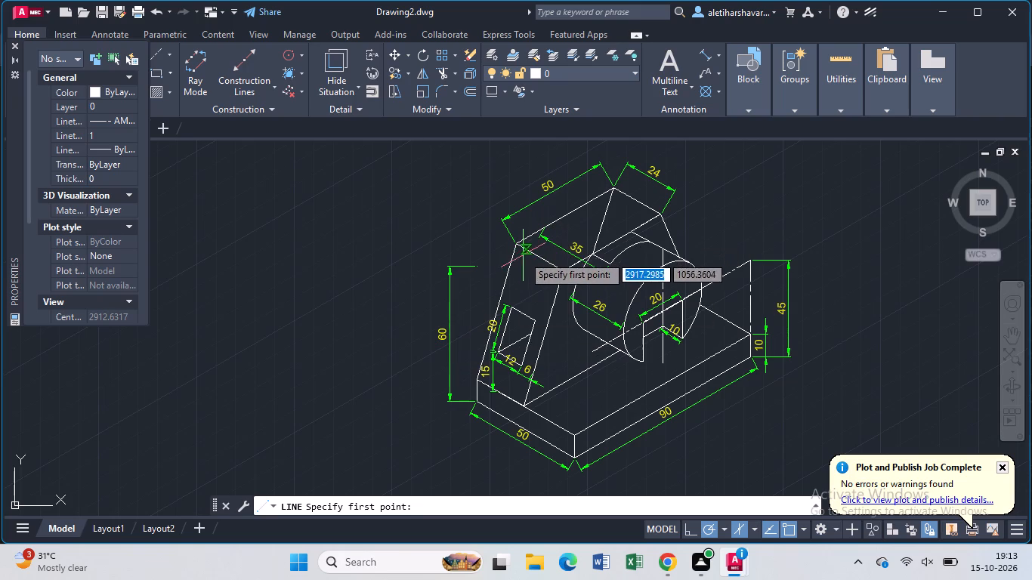
click(522, 244)
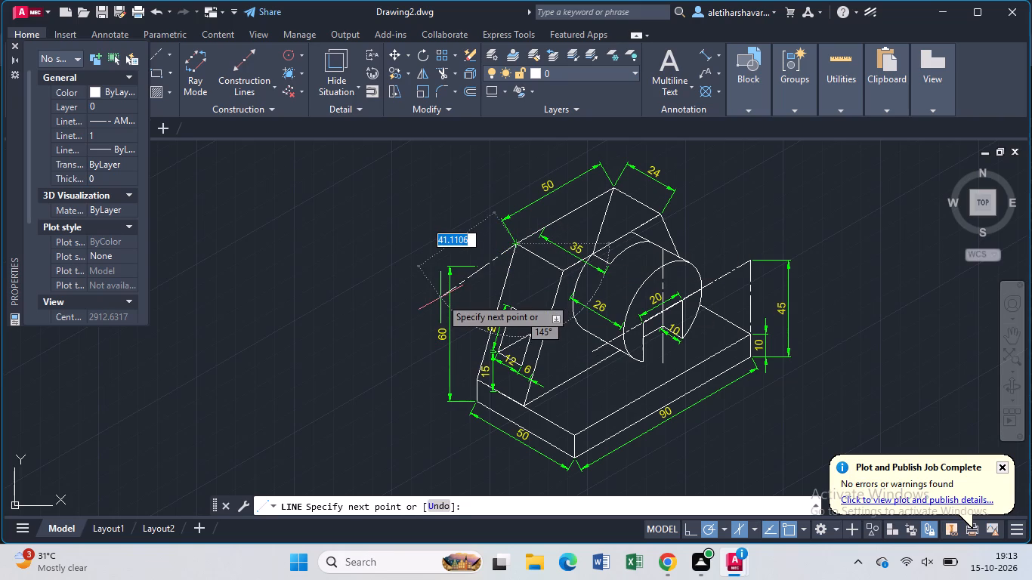
click(440, 292)
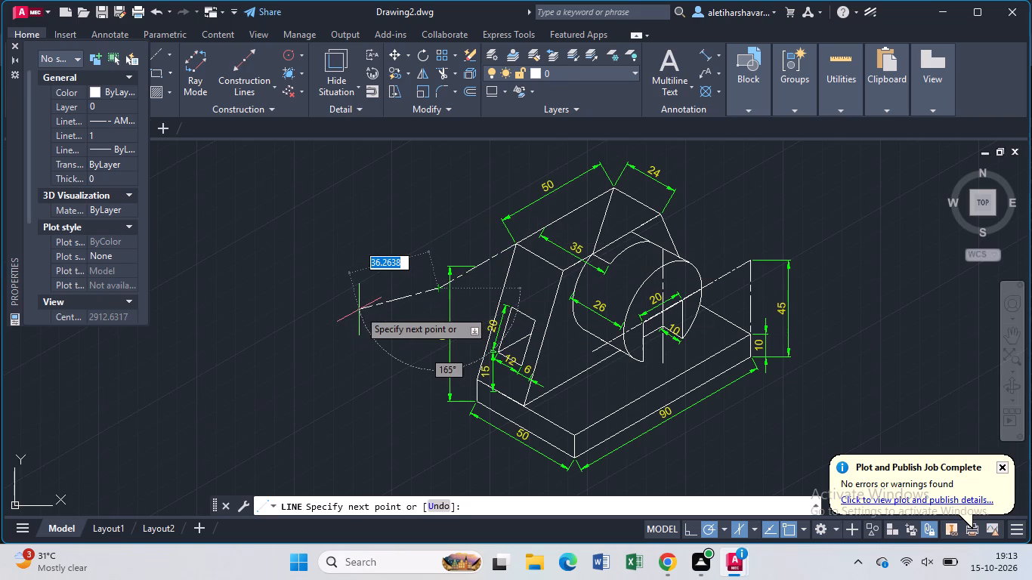
key(Escape)
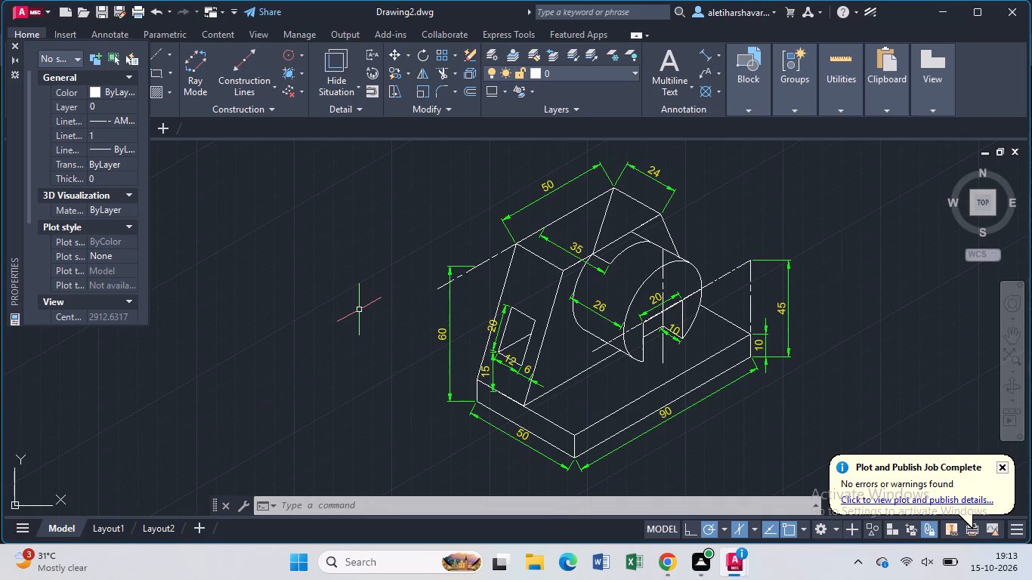
Draw a vertical centreline about 68 mm long upward from the base's bottom corner below the upright.
key(l)
key(Return)
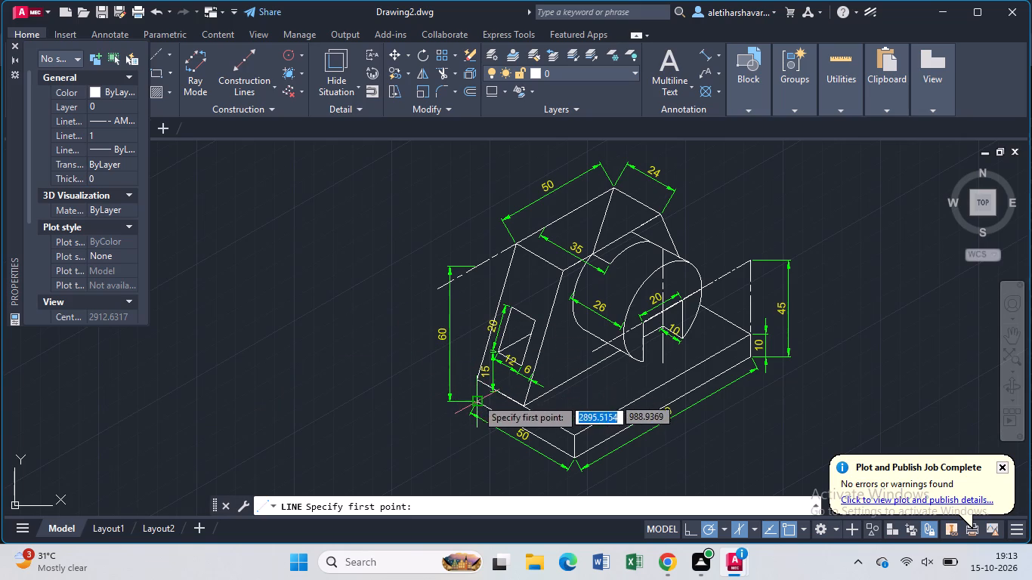
click(477, 403)
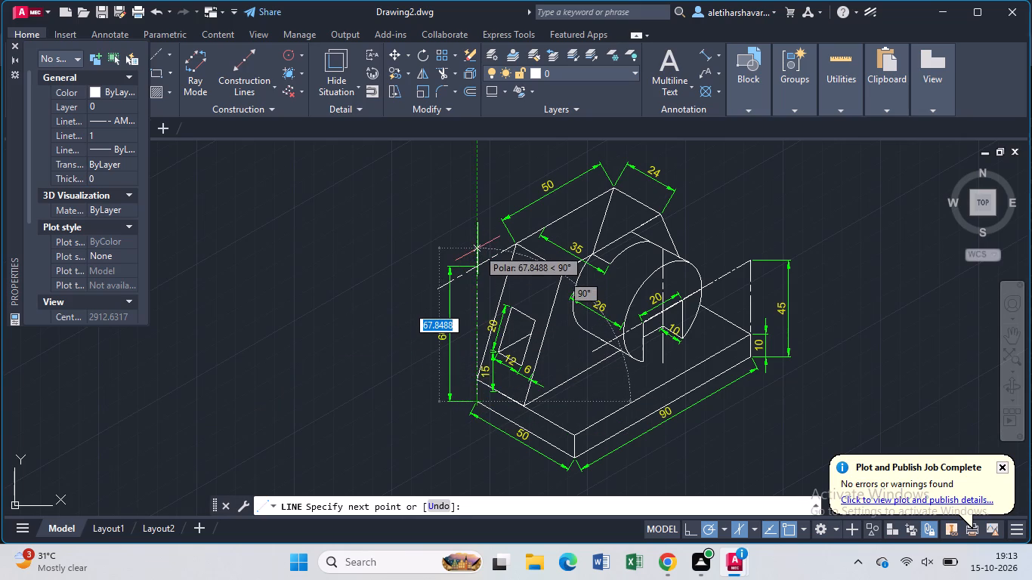
click(477, 248)
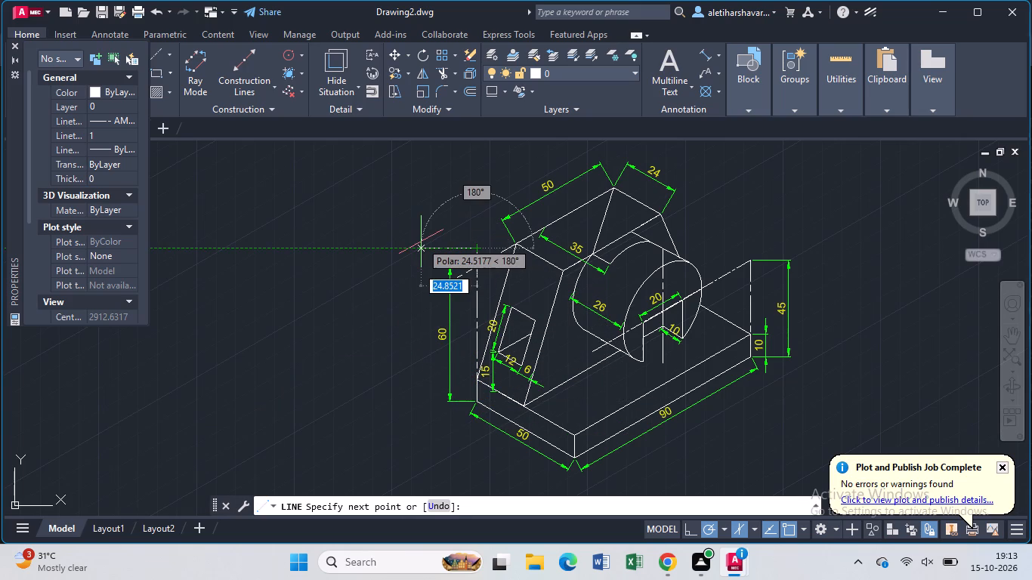
key(Escape)
Trim the ends of the inclined and vertical centrelines that overshoot their intersection beside the upright.
text(tr)
key(Return)
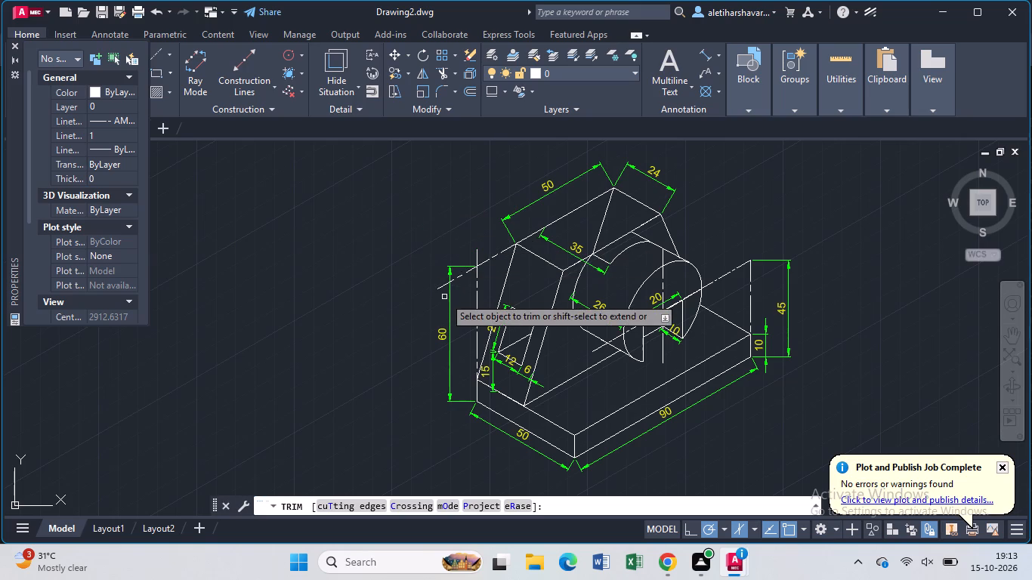
click(443, 282)
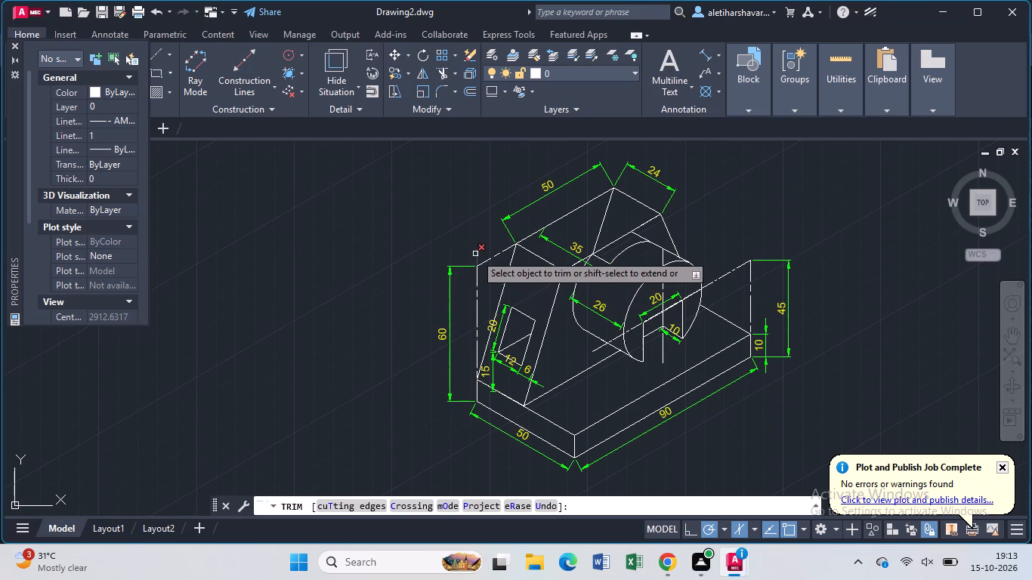
click(475, 254)
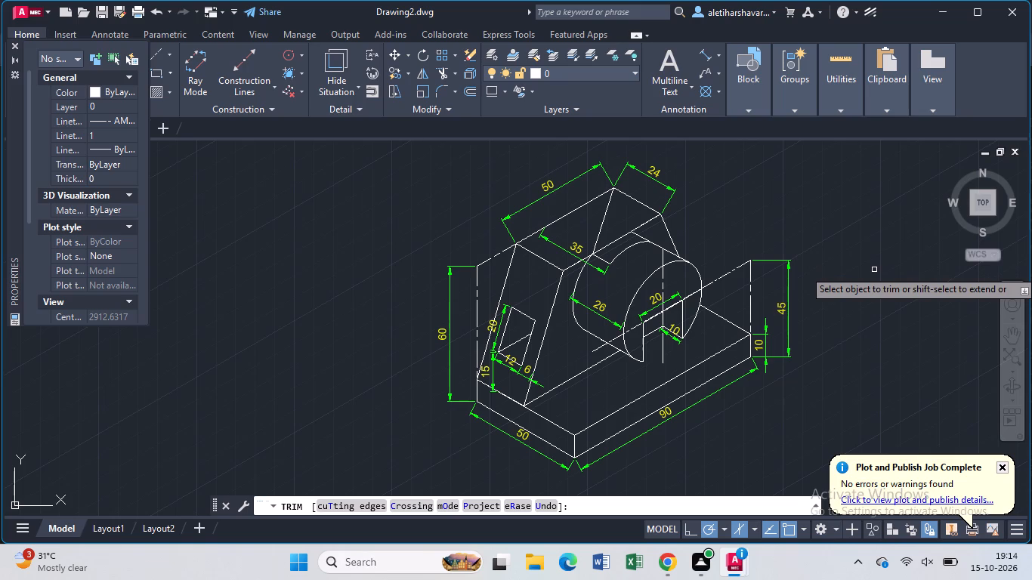
key(Escape)
Trim away the slanted line crossing the upright's top face and the top edge segment spanning the notch behind the disc.
text(tr)
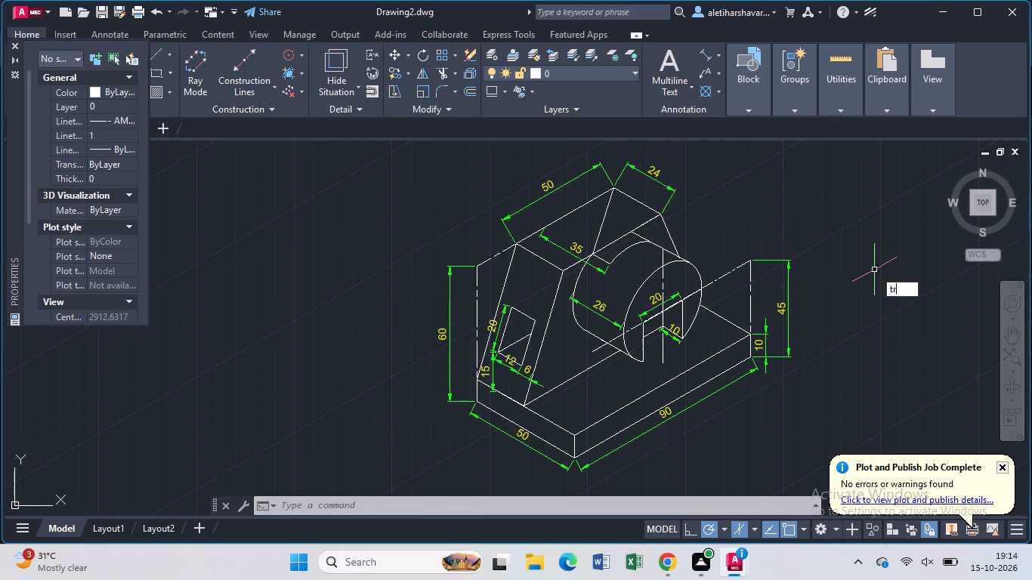
key(Return)
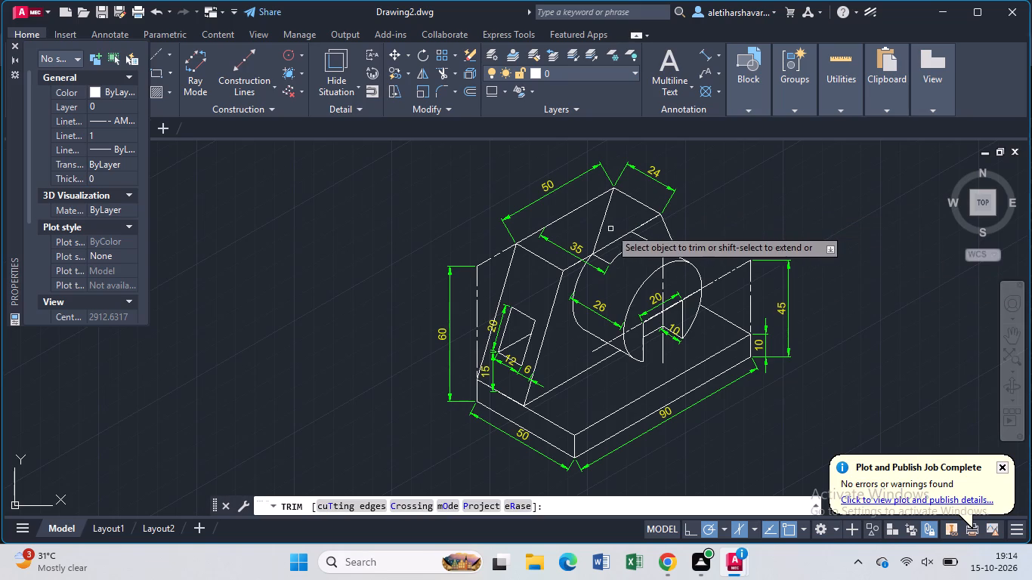
click(601, 224)
scroll(601, 224, up, 1)
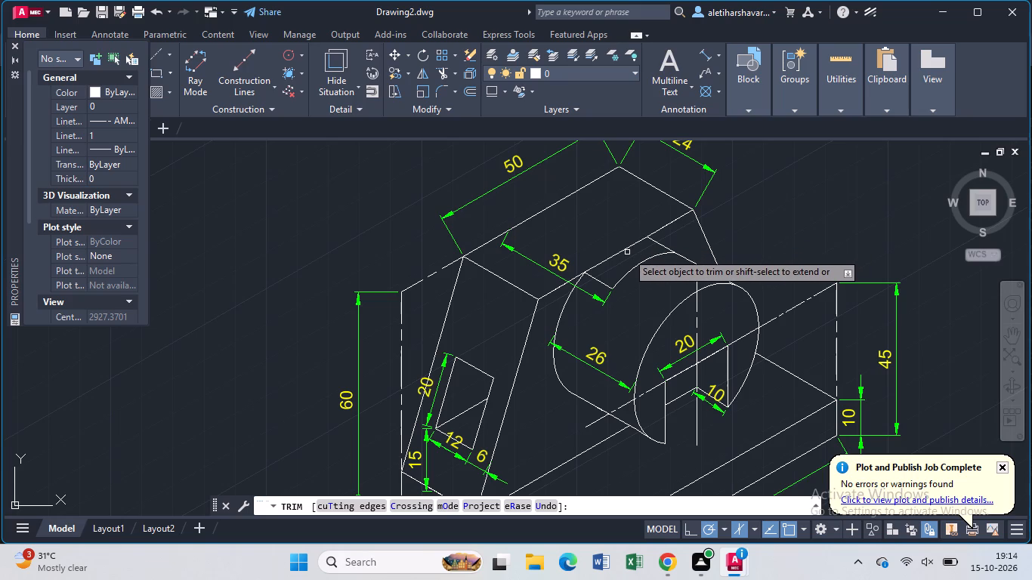
click(626, 246)
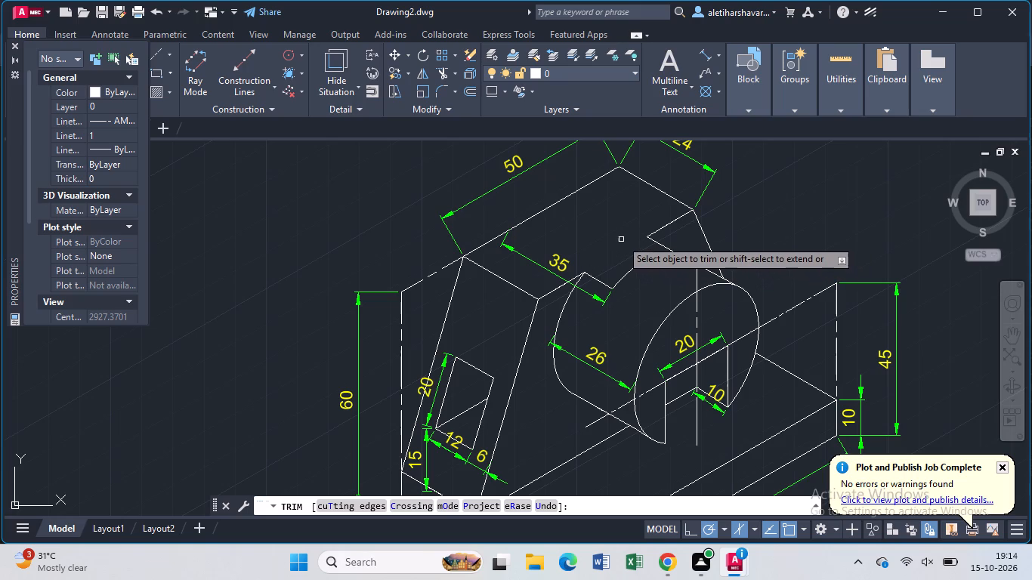
key(Escape)
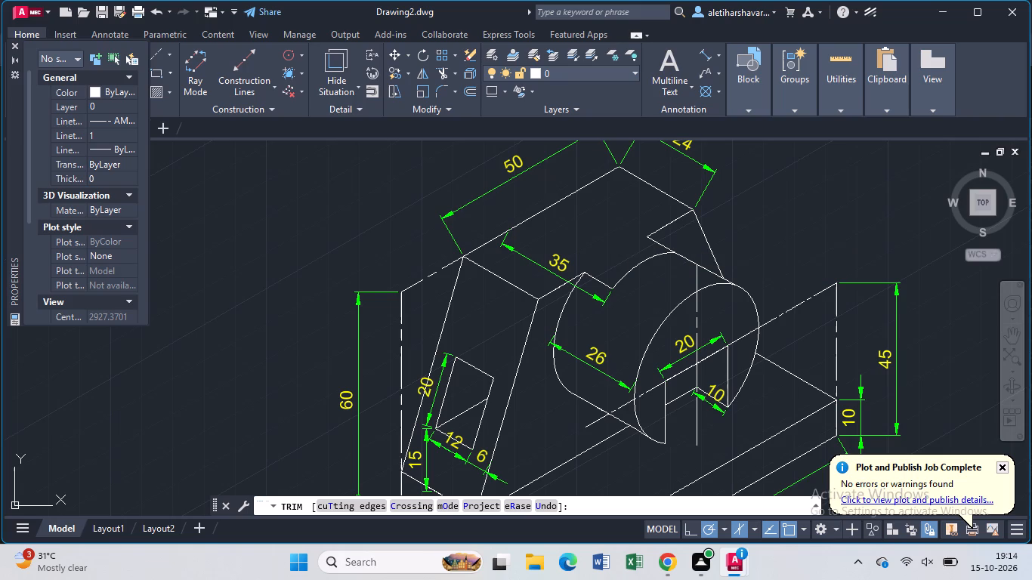
Set the current linetype for new objects back to ByLayer and close the object properties.
click(129, 120)
click(129, 120)
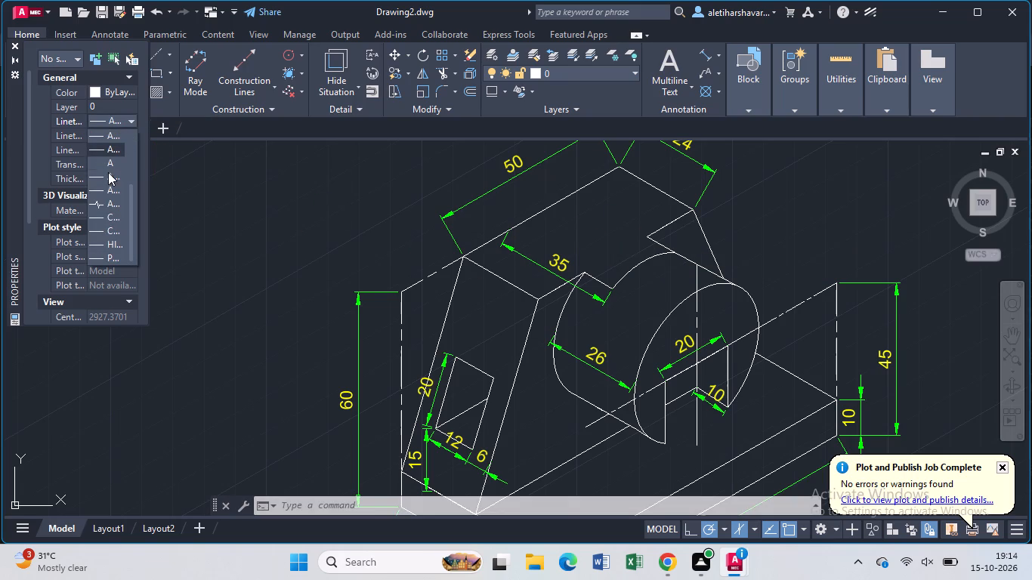
scroll(115, 156, up, 4)
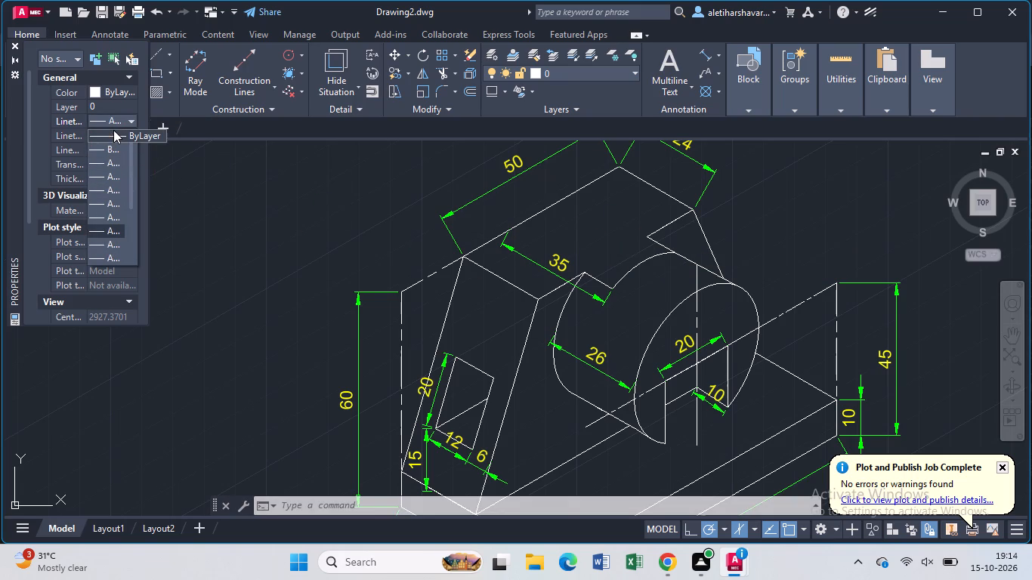
click(113, 130)
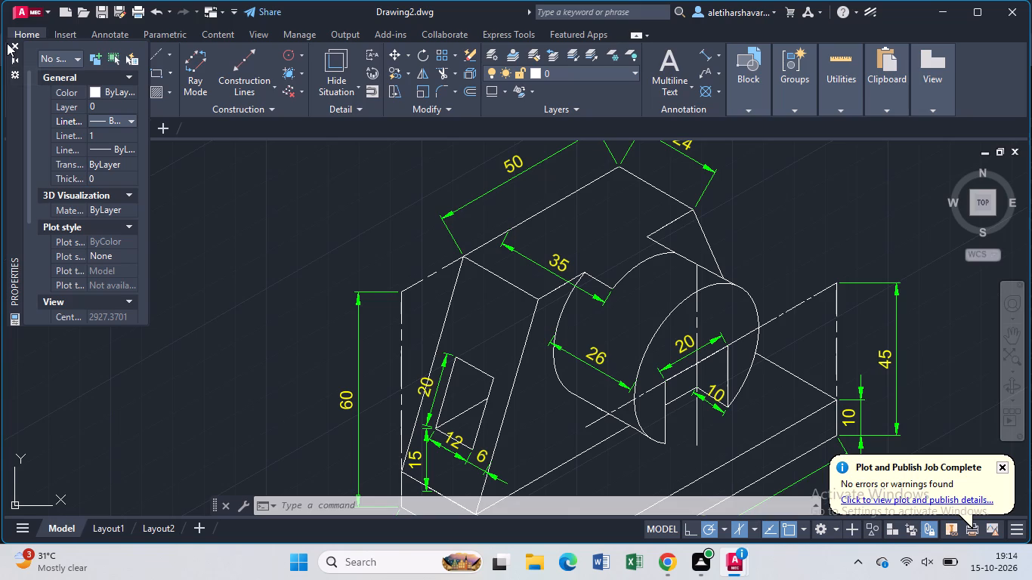
click(16, 42)
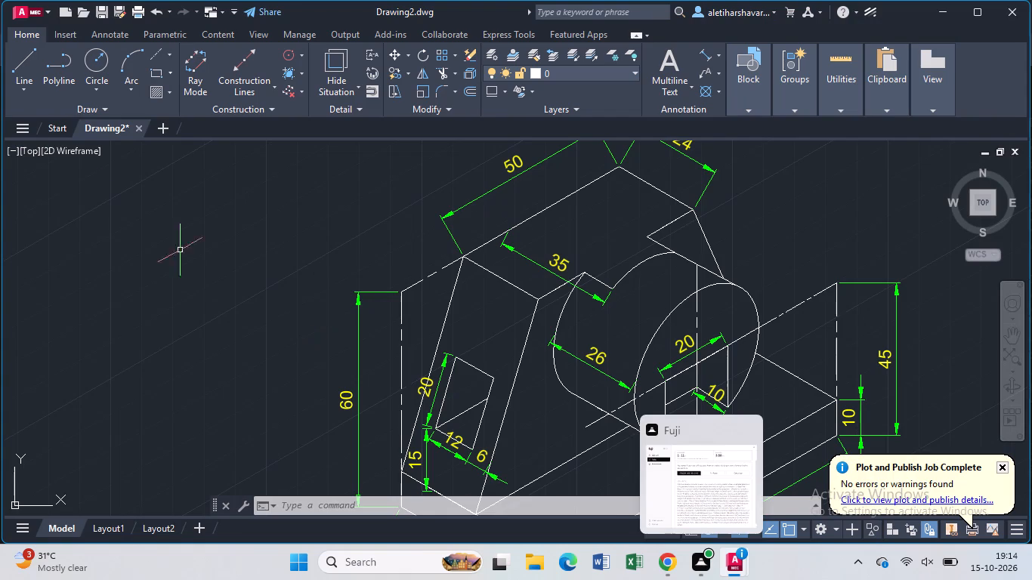
Turn off log file recording with the LOGFILEOFF command.
click(295, 503)
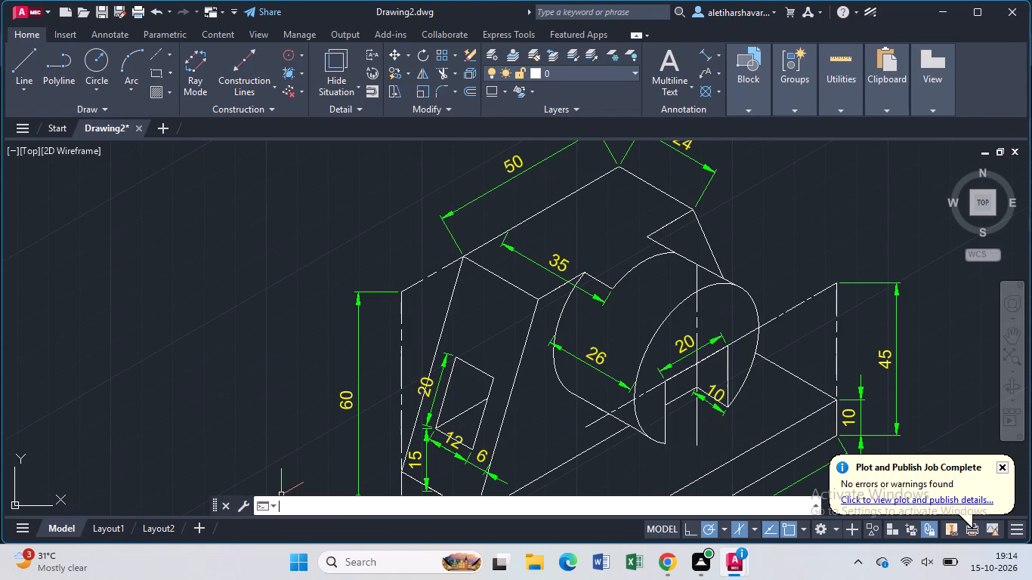
text(lo)
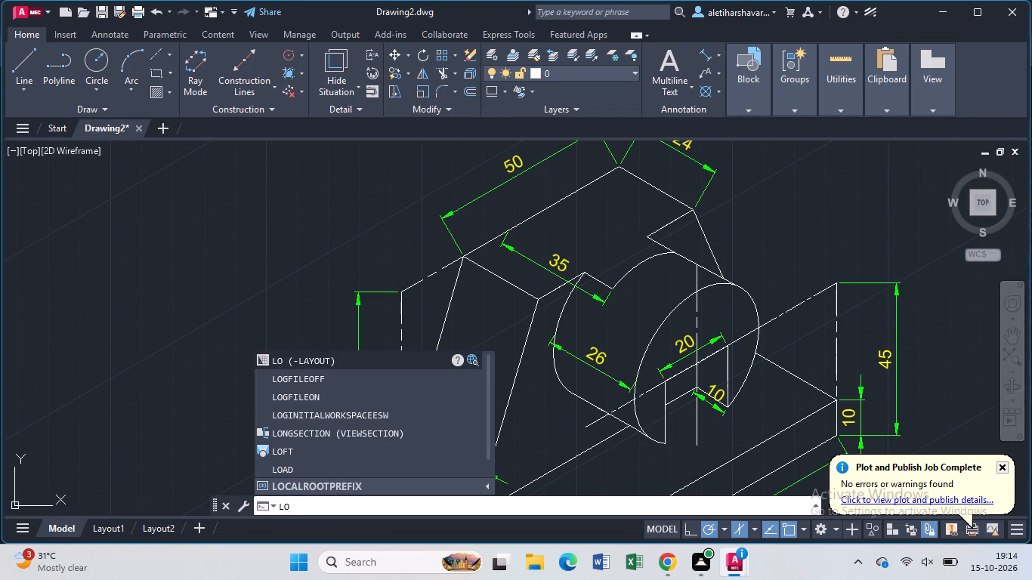
click(331, 375)
scroll(331, 375, down, 1)
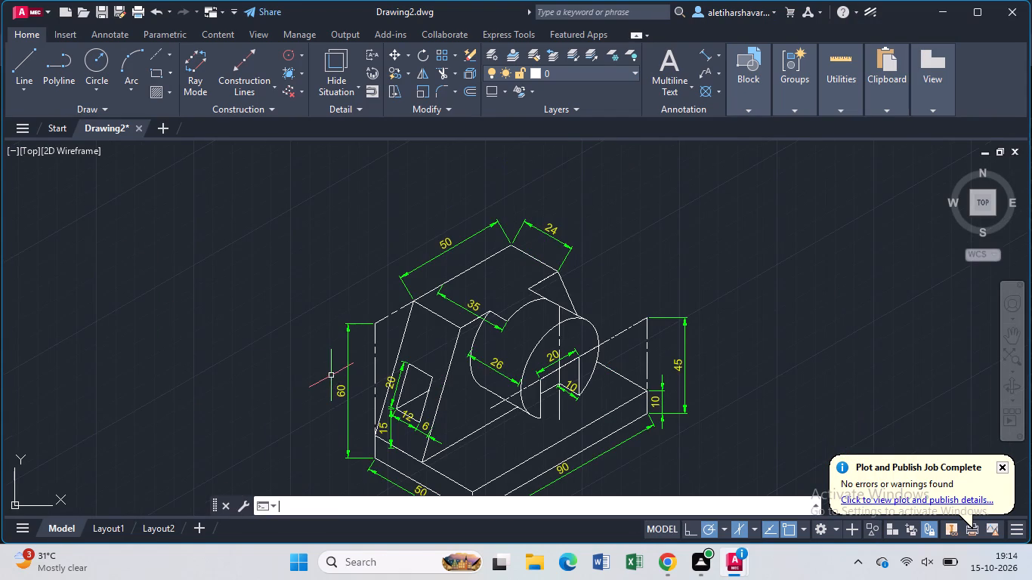
middle_drag(335, 393, 332, 348)
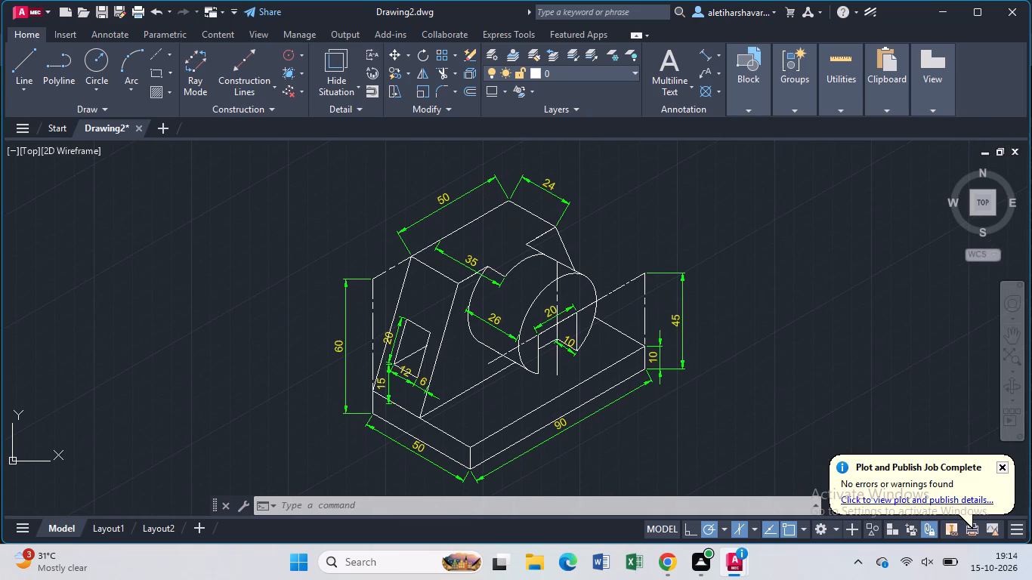
Save the drawing in the Documents folder under the file name "mounting bracket".
key(ctrl+s)
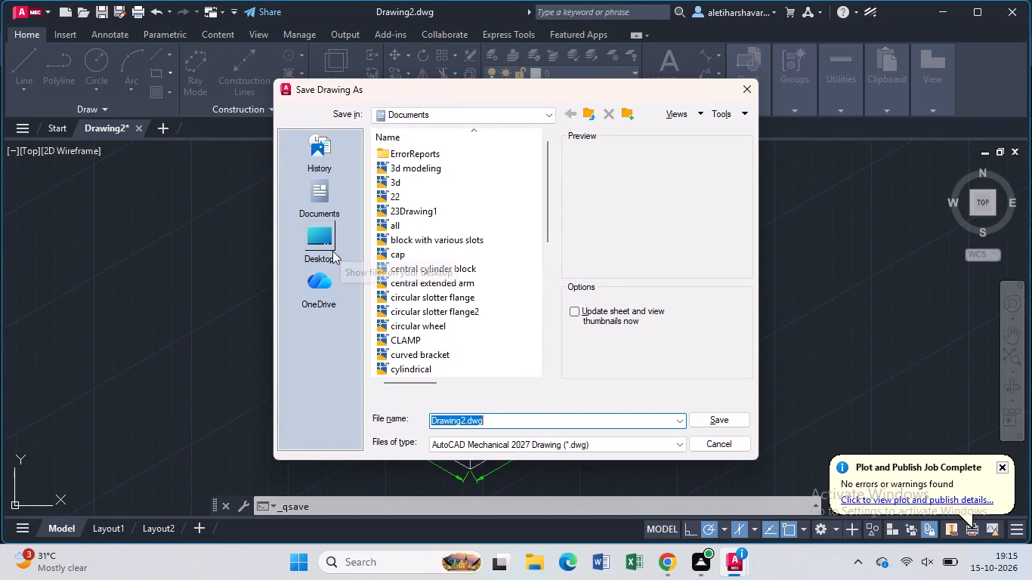
click(665, 424)
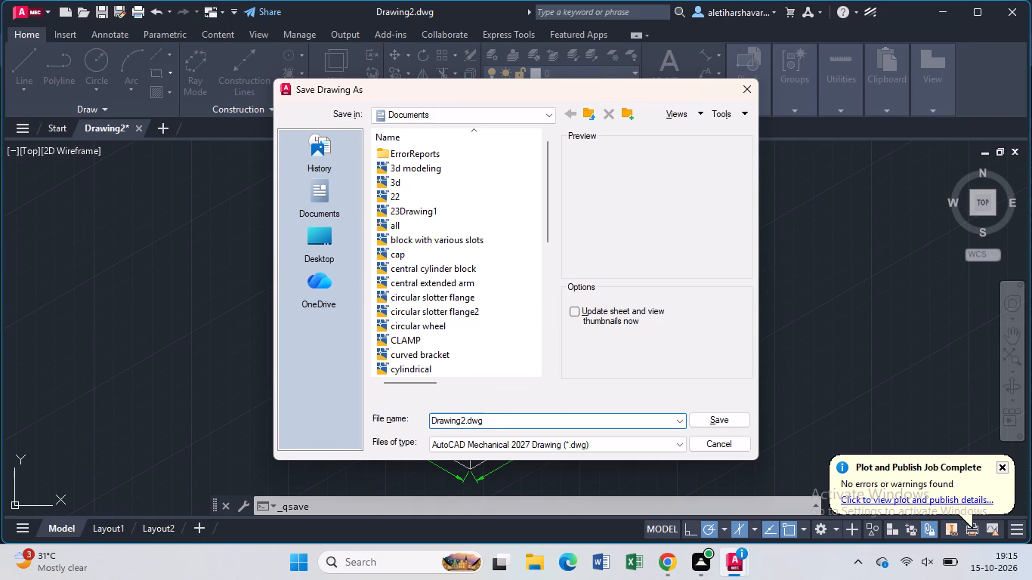
key(BackSpace)
key(BackSpace)
key(BackSpace)
key(BackSpace)
key(BackSpace)
key(BackSpace)
key(BackSpace)
key(BackSpace)
key(BackSpace)
key(BackSpace)
key(BackSpace)
key(BackSpace)
key(BackSpace)
key(BackSpace)
key(BackSpace)
key(BackSpace)
key(BackSpace)
key(BackSpace)
key(BackSpace)
key(BackSpace)
key(BackSpace)
key(BackSpace)
text(mounting brac)
text(ket)
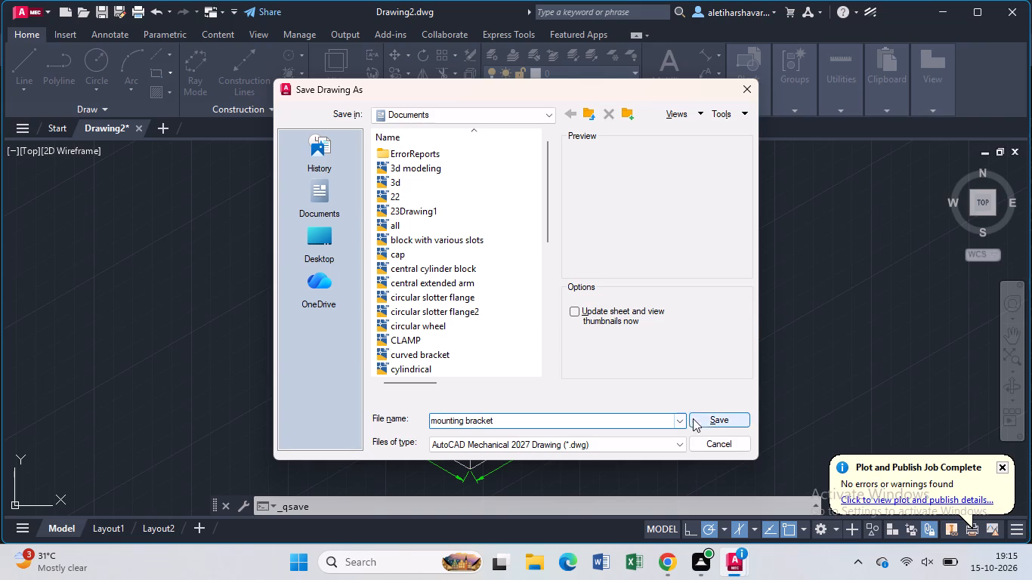
click(716, 417)
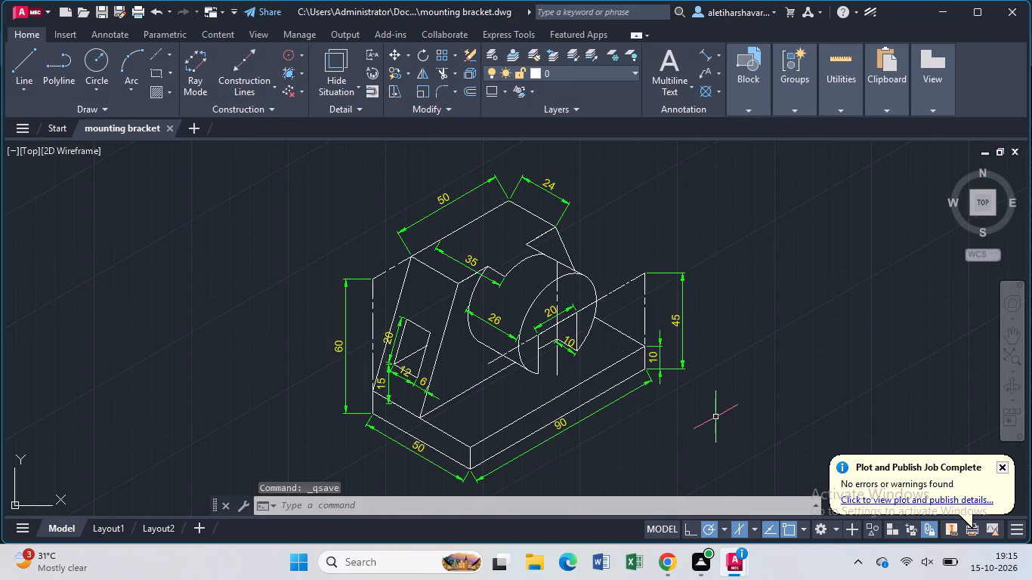
Set up a plot with DWG To PDF.pc3, centred on the sheet, landscape orientation and ISO A4 (297.00 x 210.00 MM) paper.
text(plo)
click(755, 449)
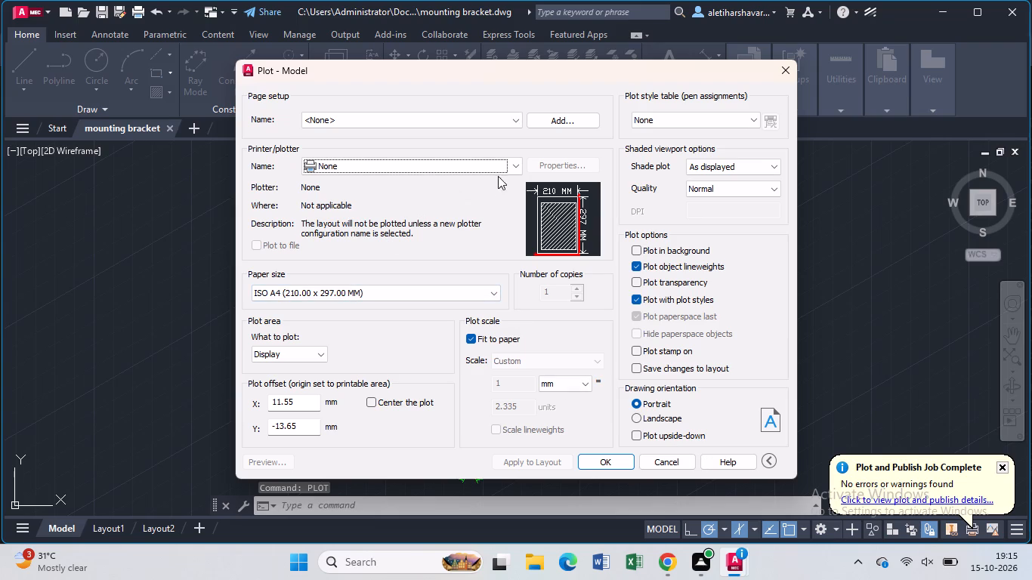
click(511, 164)
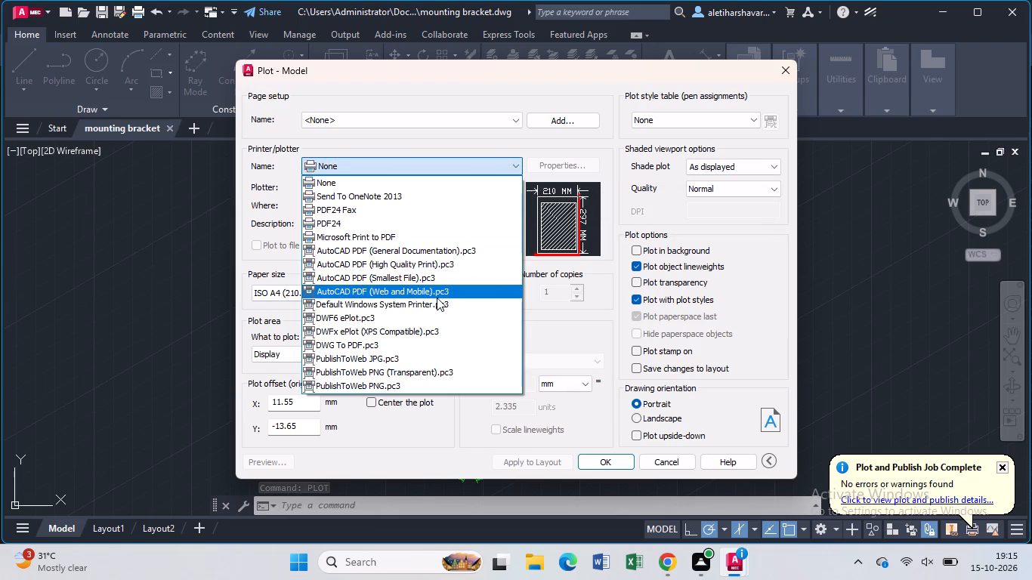
click(422, 345)
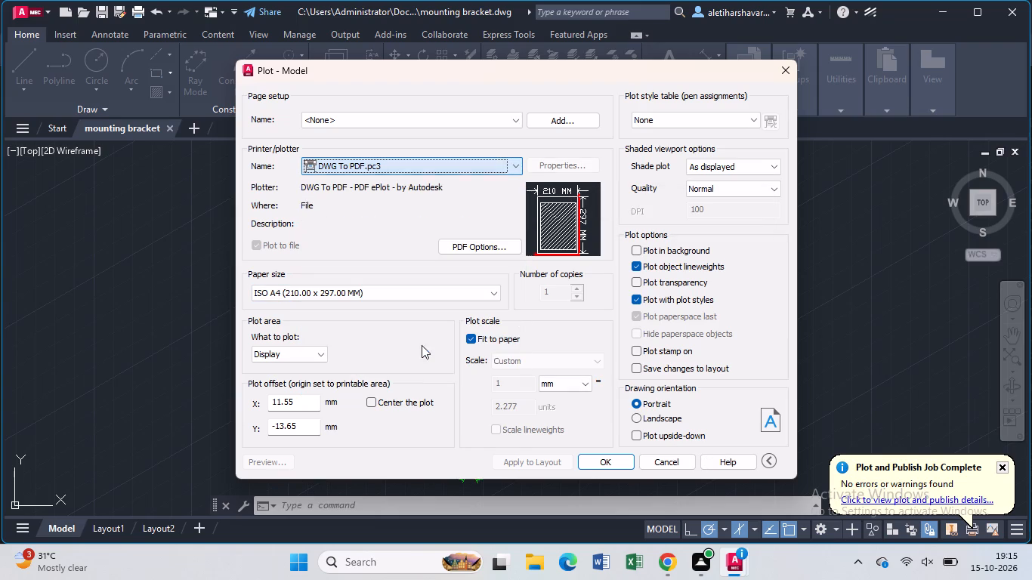
click(372, 403)
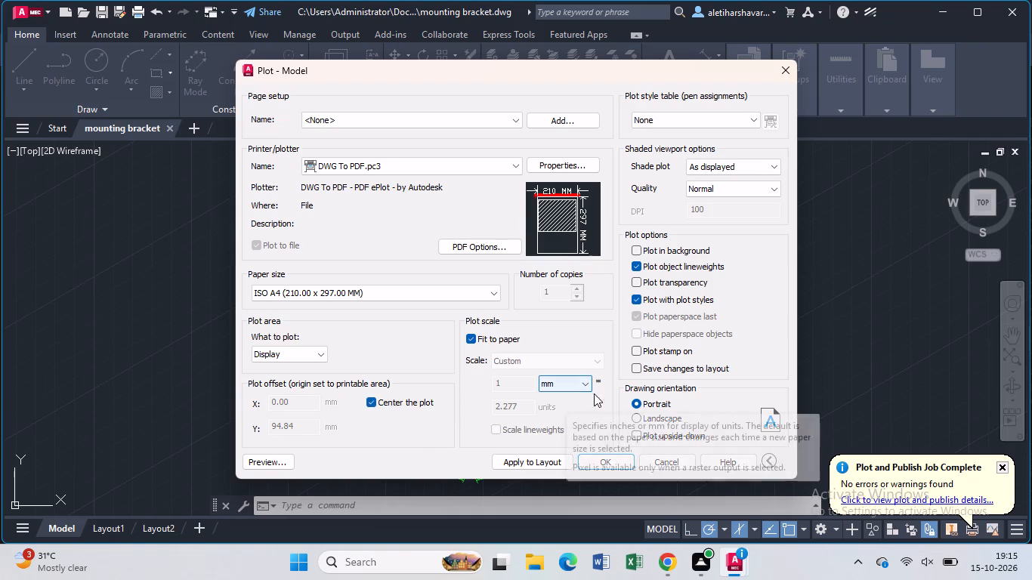
click(638, 418)
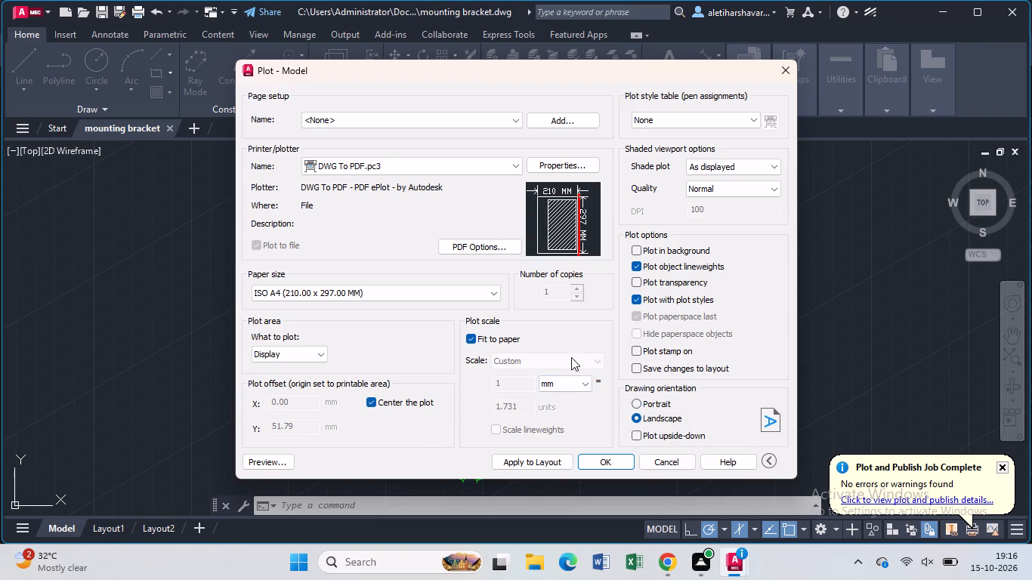
click(493, 293)
click(357, 17)
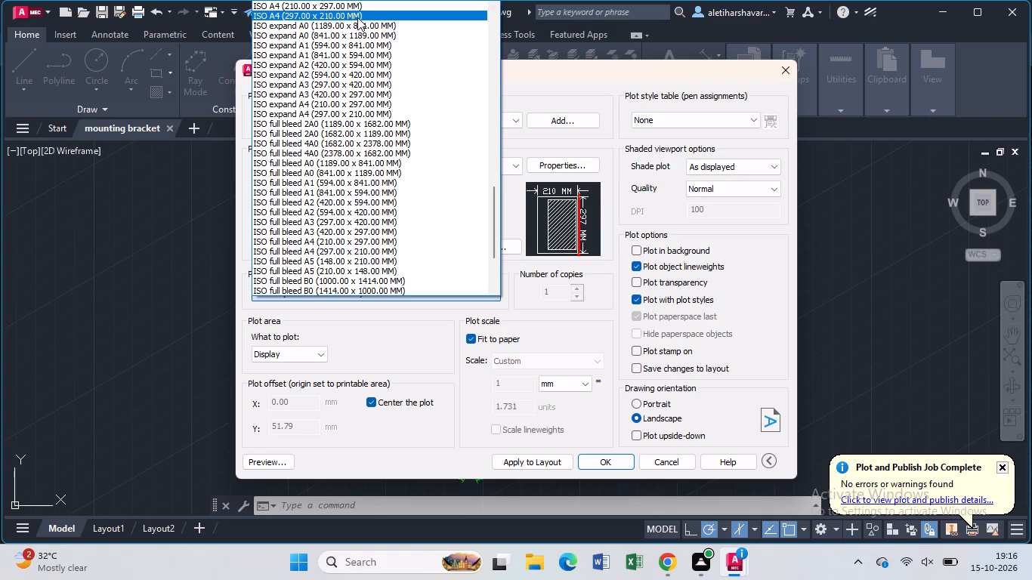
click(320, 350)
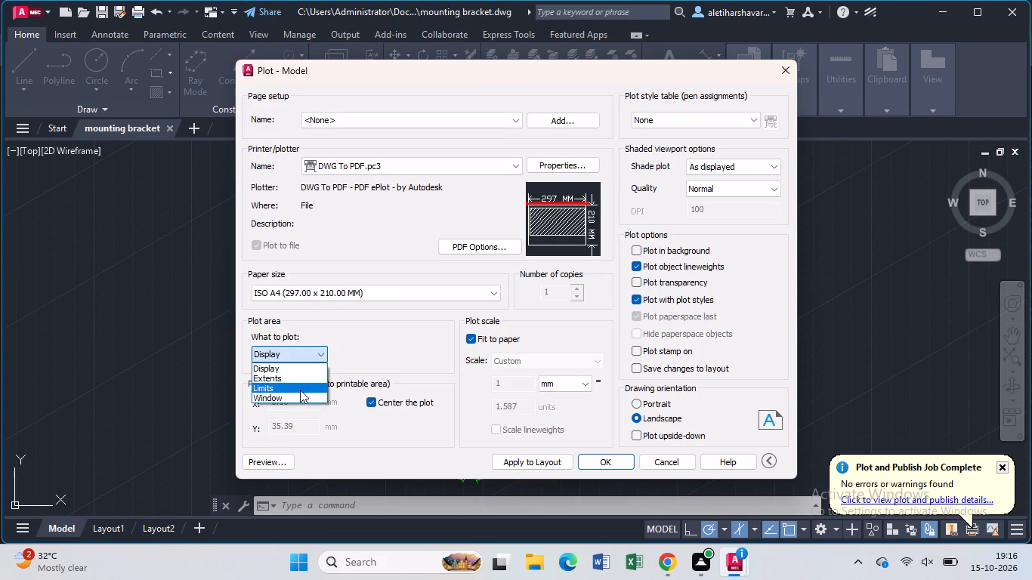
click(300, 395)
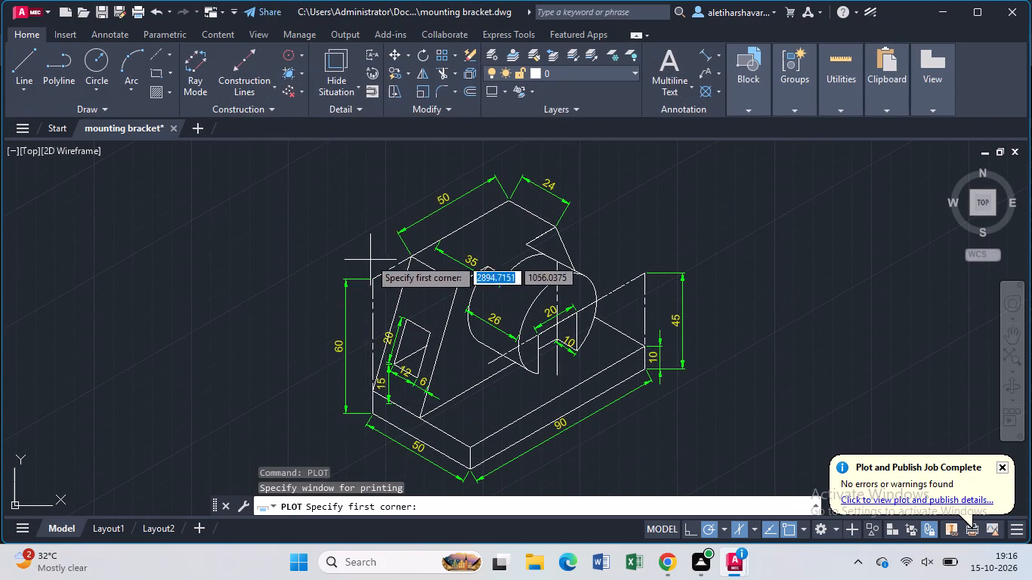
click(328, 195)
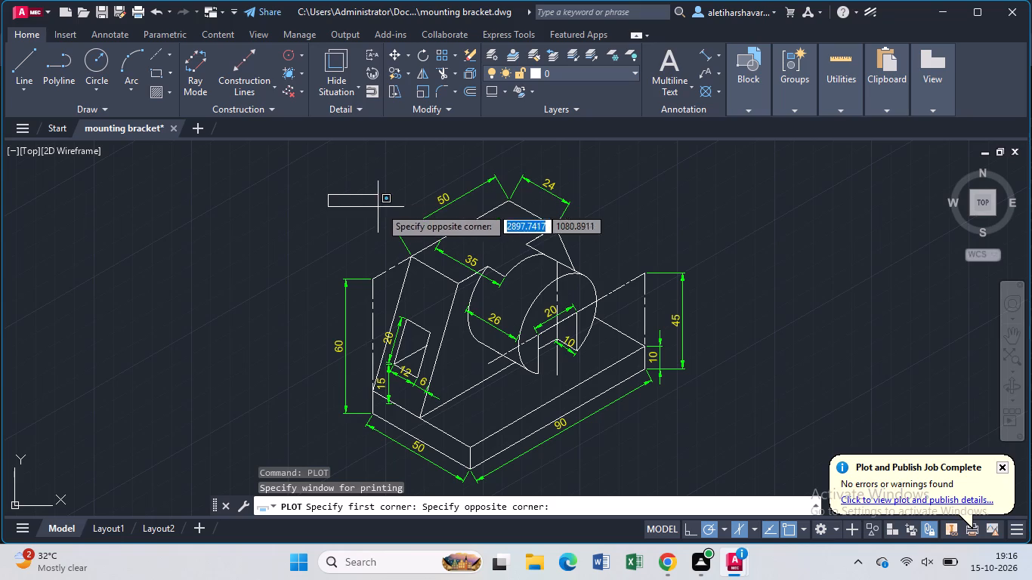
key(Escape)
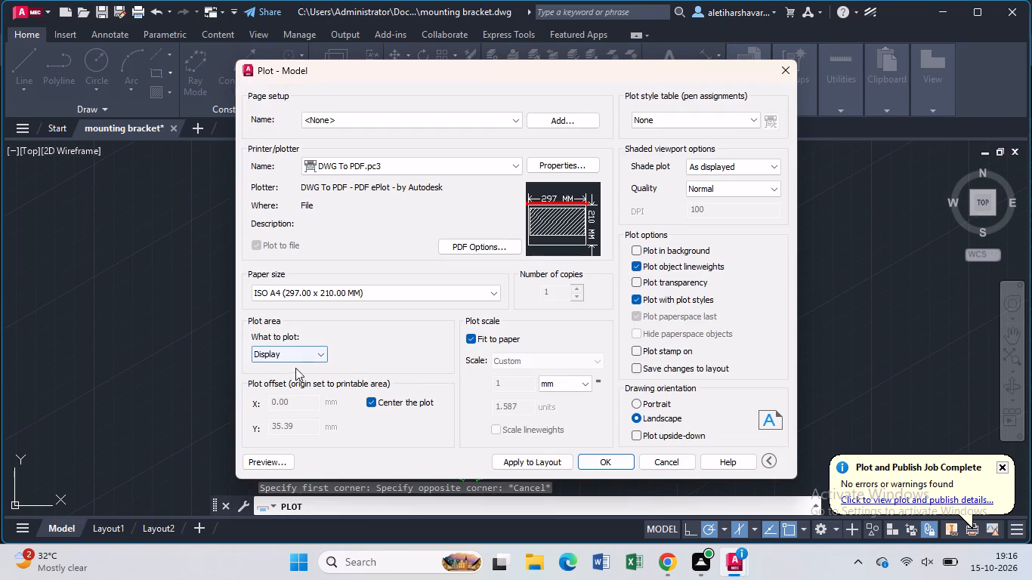
Set the plot area to a window enclosing the whole bracket with all its dimensions.
click(319, 353)
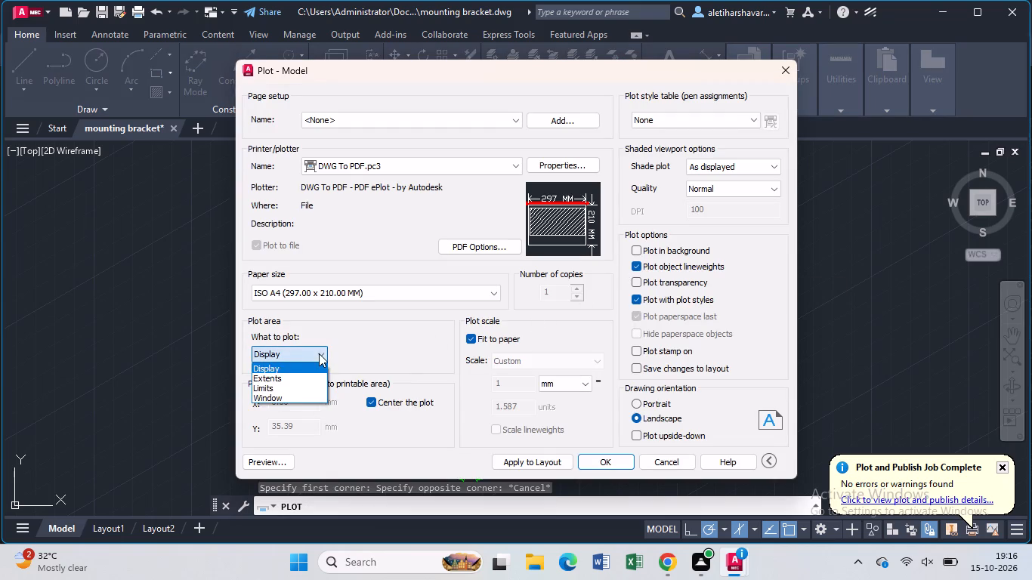
click(295, 399)
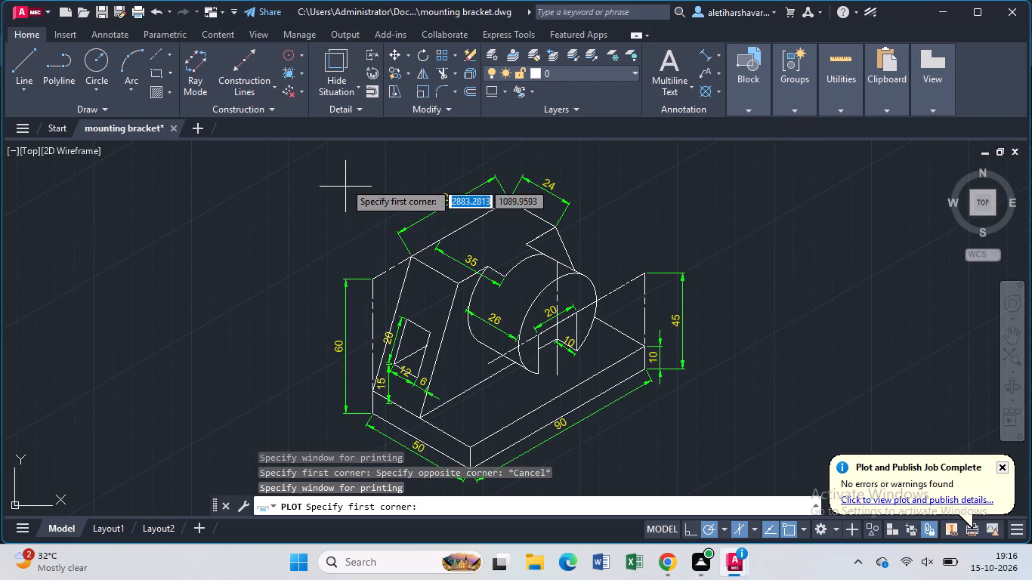
click(304, 165)
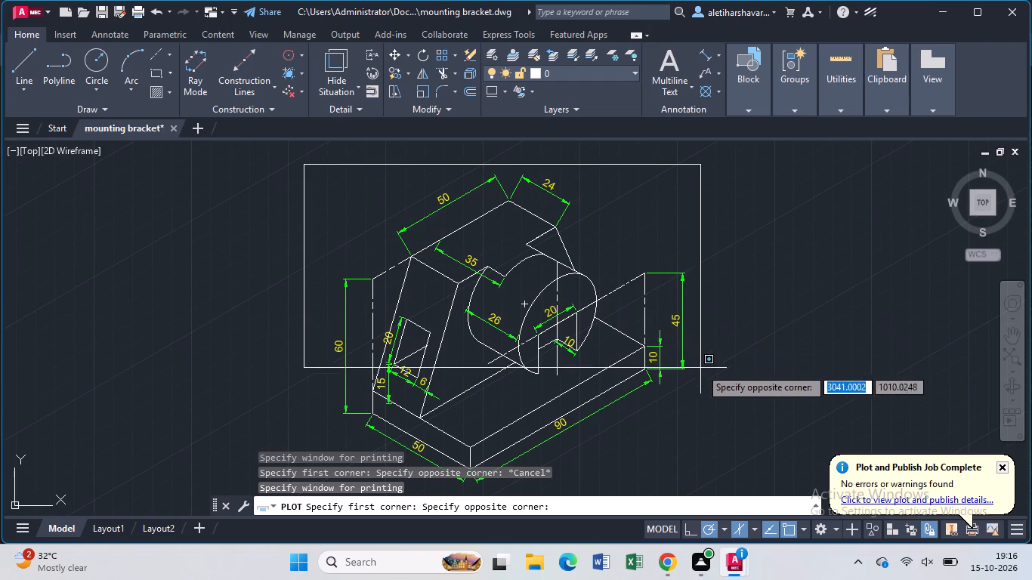
click(717, 491)
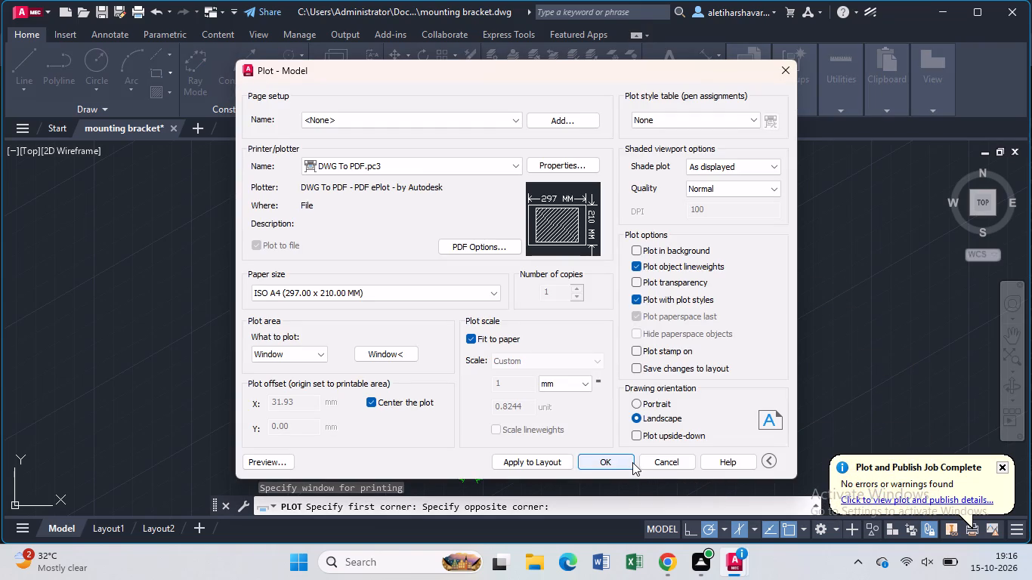
Plot the drawing to mounting bracket-Model.pdf in the Documents folder and close the PDF that opens.
click(632, 461)
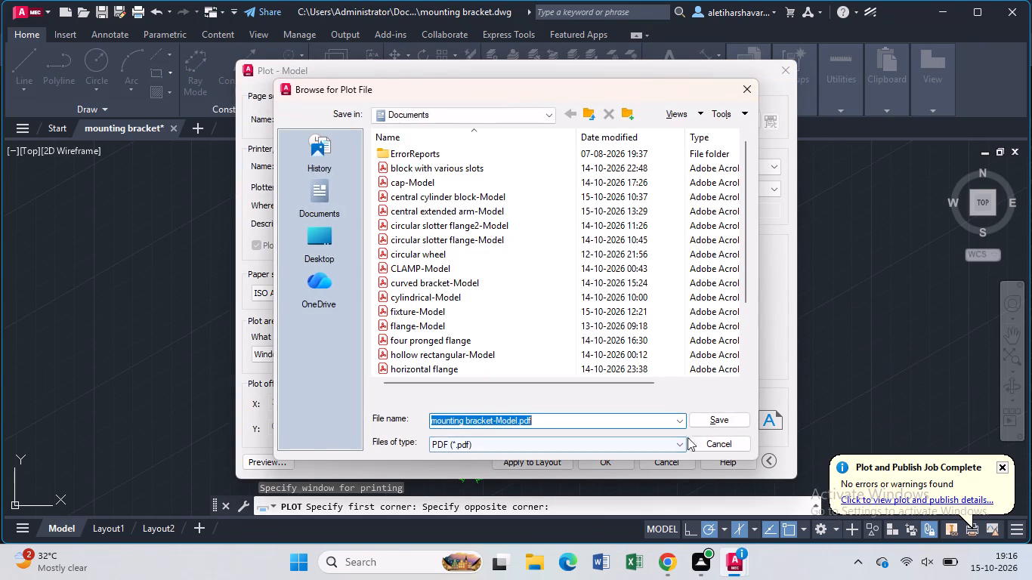
click(719, 421)
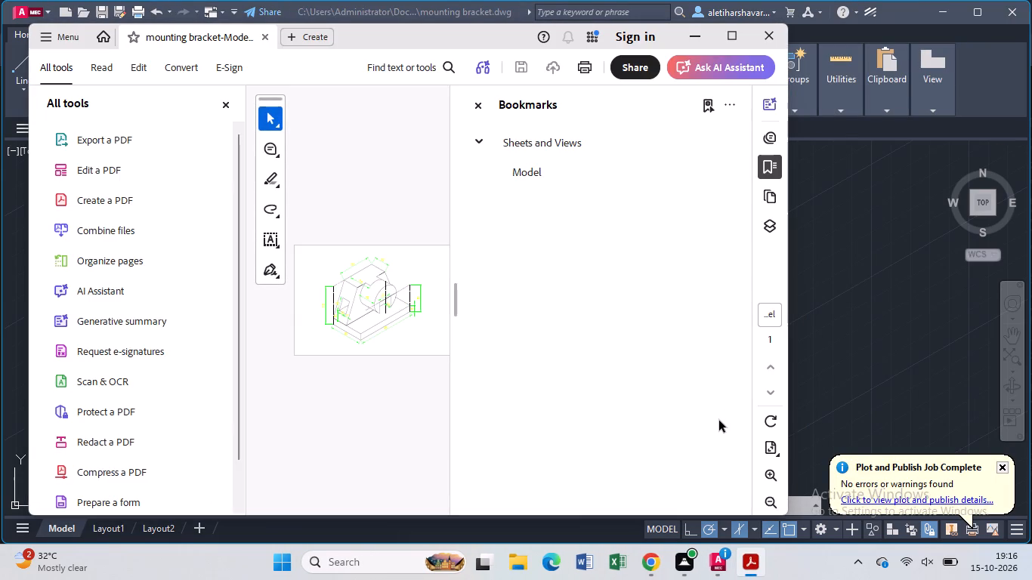
click(758, 28)
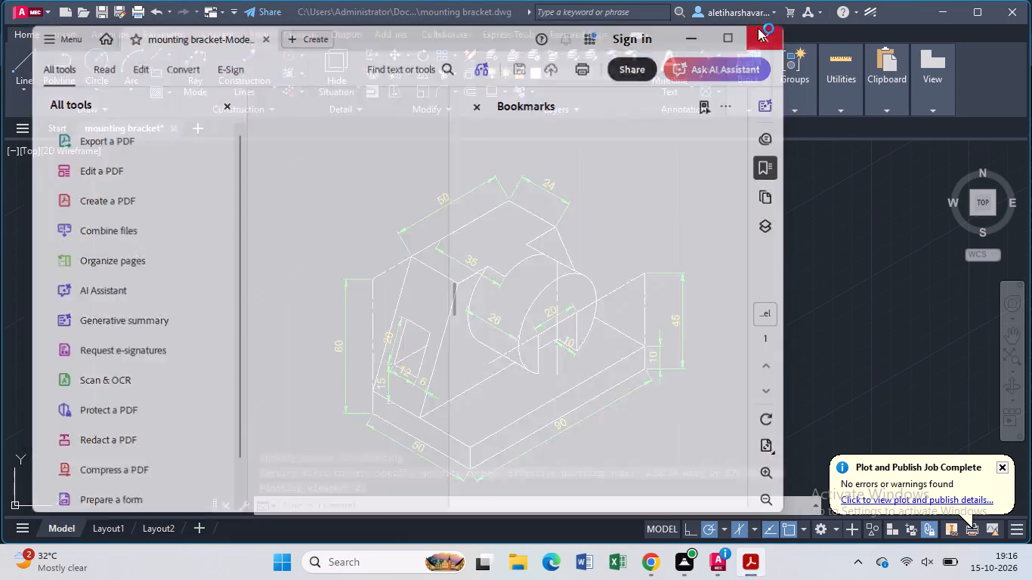